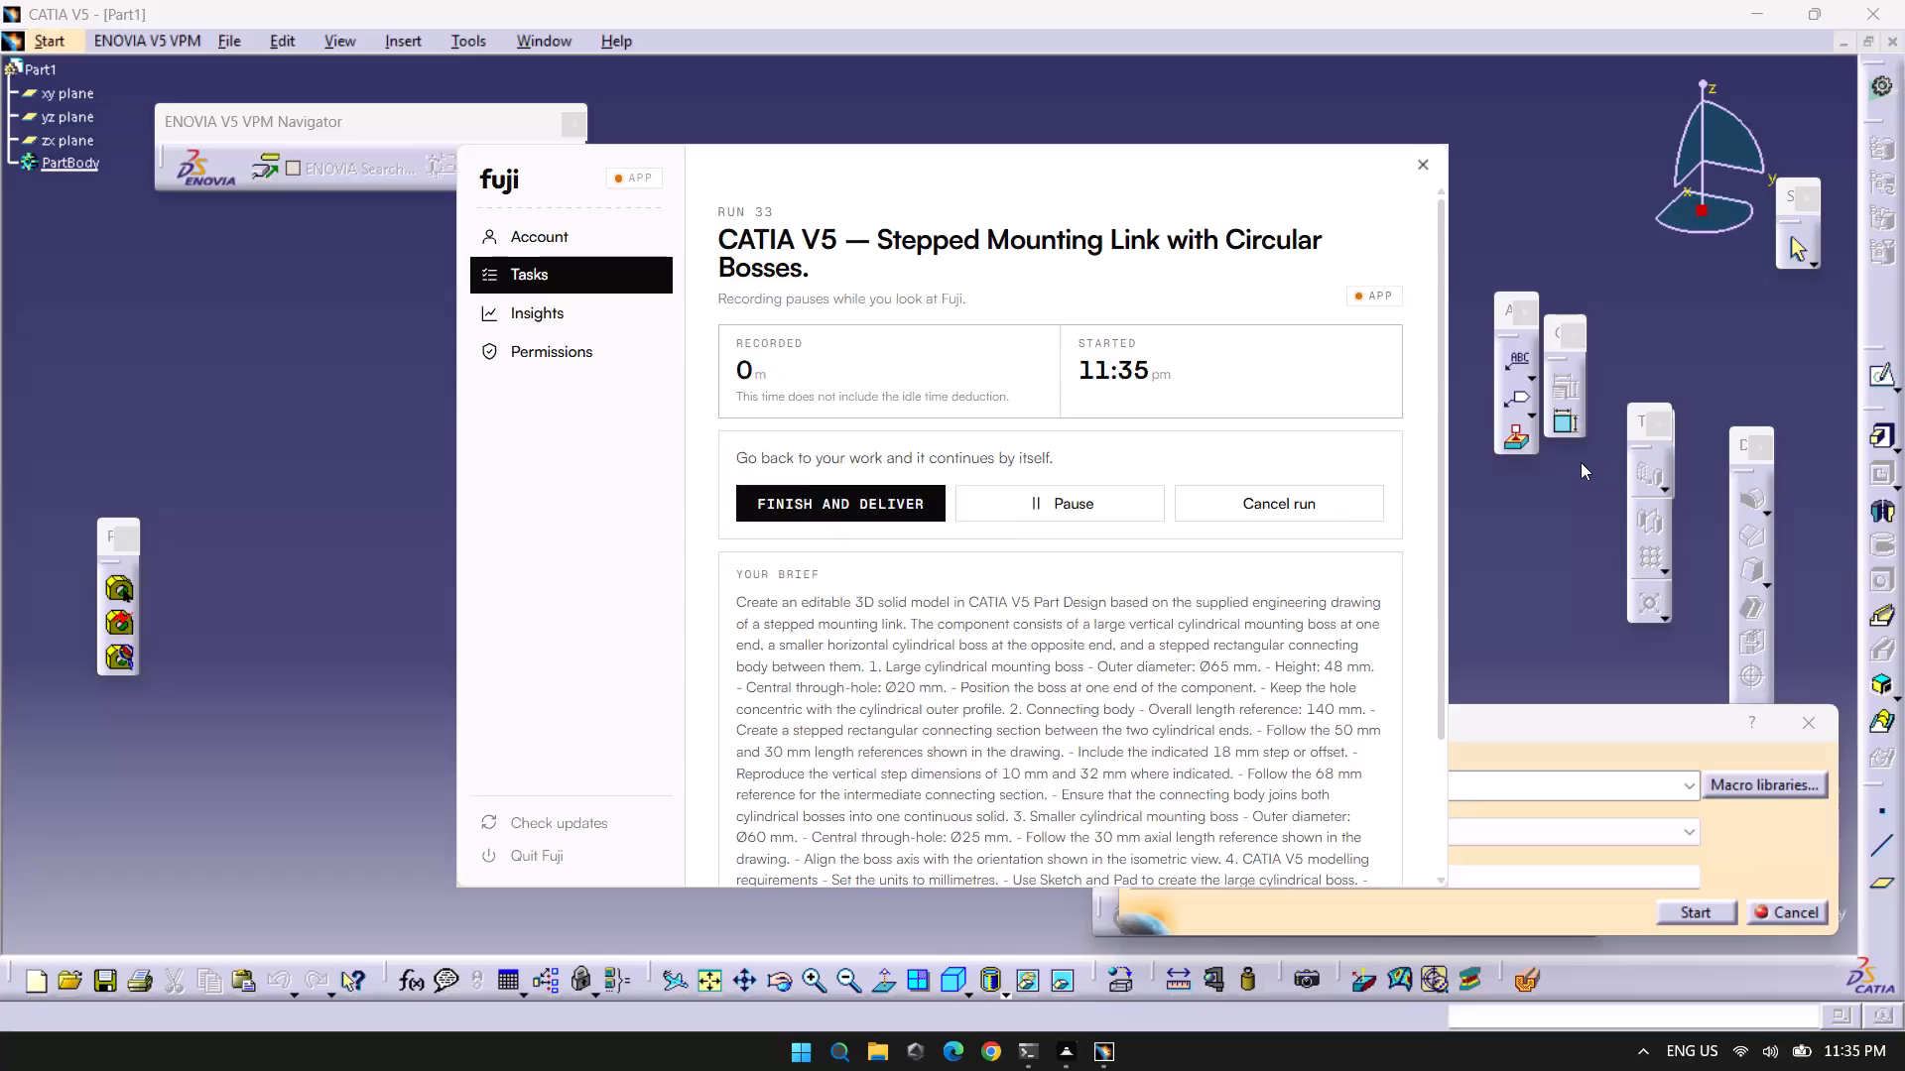
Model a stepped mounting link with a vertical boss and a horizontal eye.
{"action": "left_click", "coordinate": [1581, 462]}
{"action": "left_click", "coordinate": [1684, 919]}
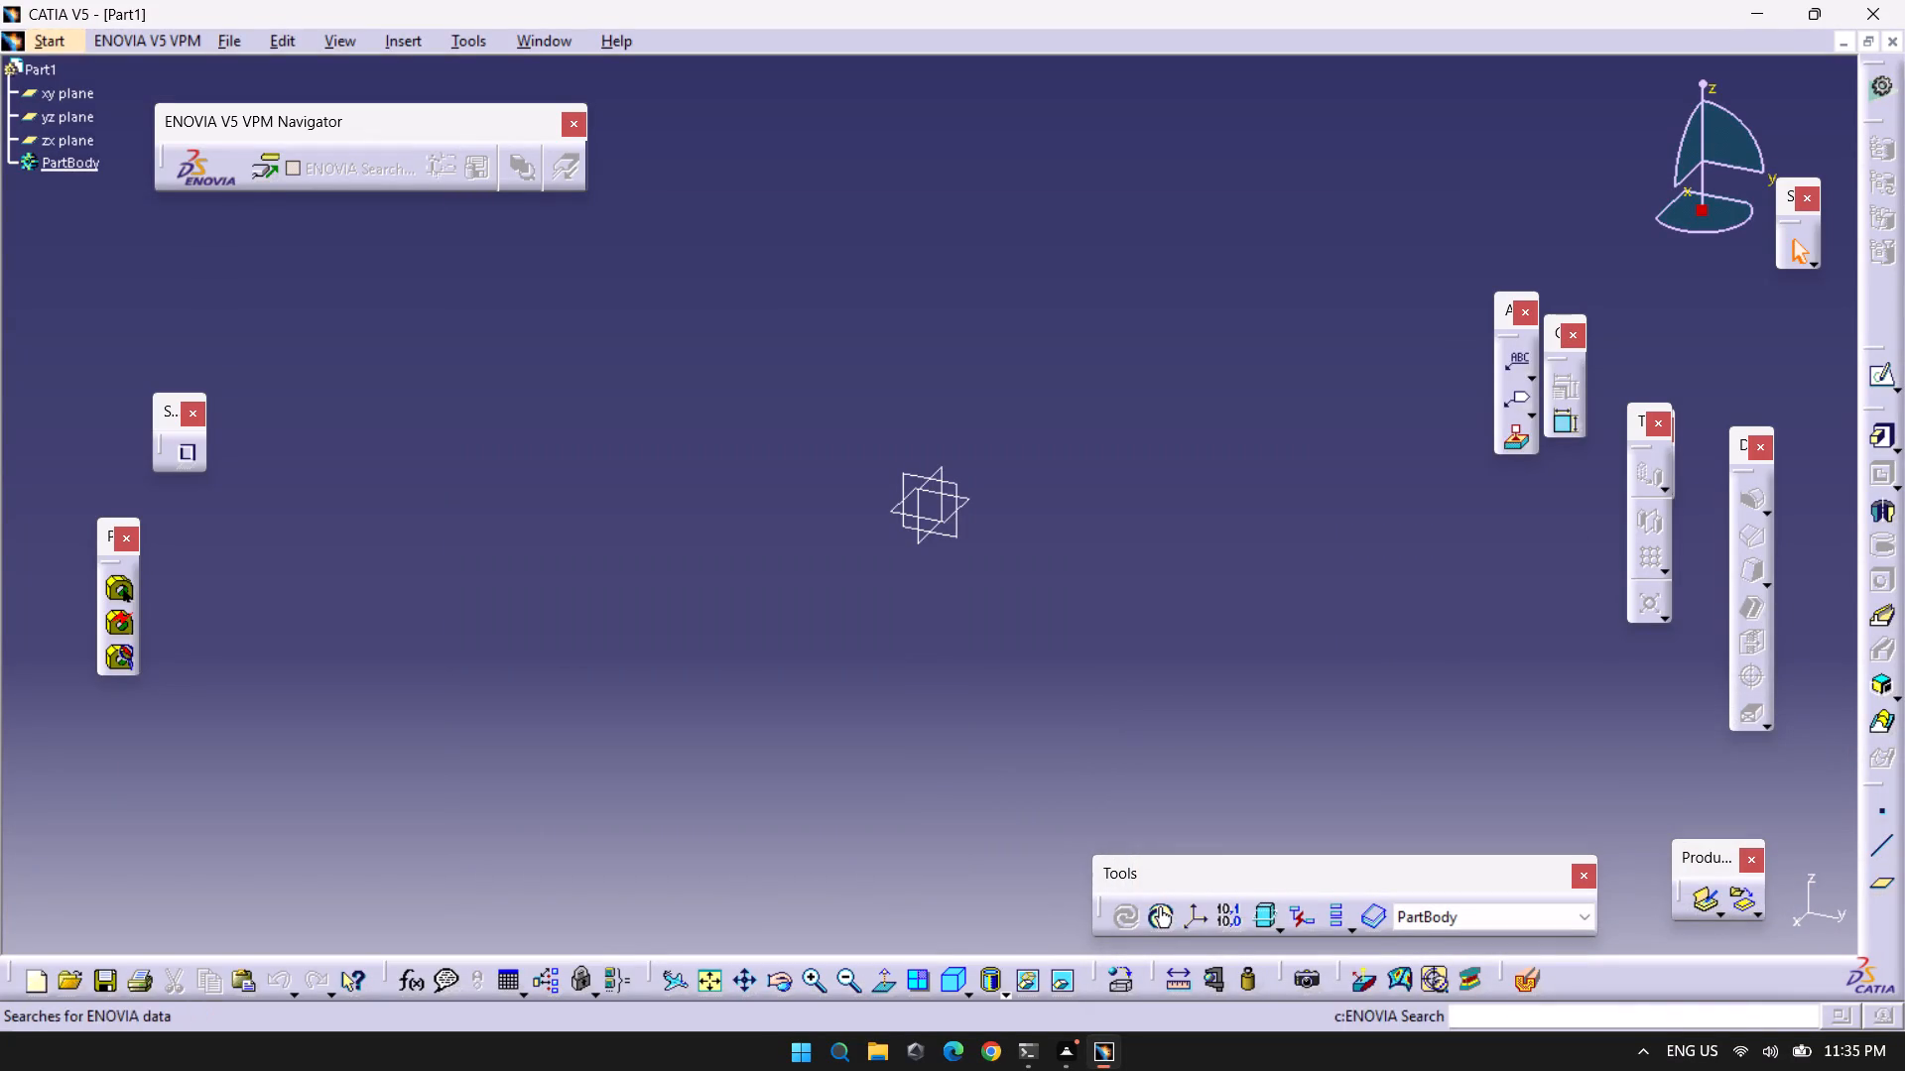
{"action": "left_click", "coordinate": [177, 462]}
Start recording a new macro in Part1.CATPart with CATScript as the language.
{"action": "left_click", "coordinate": [455, 38]}
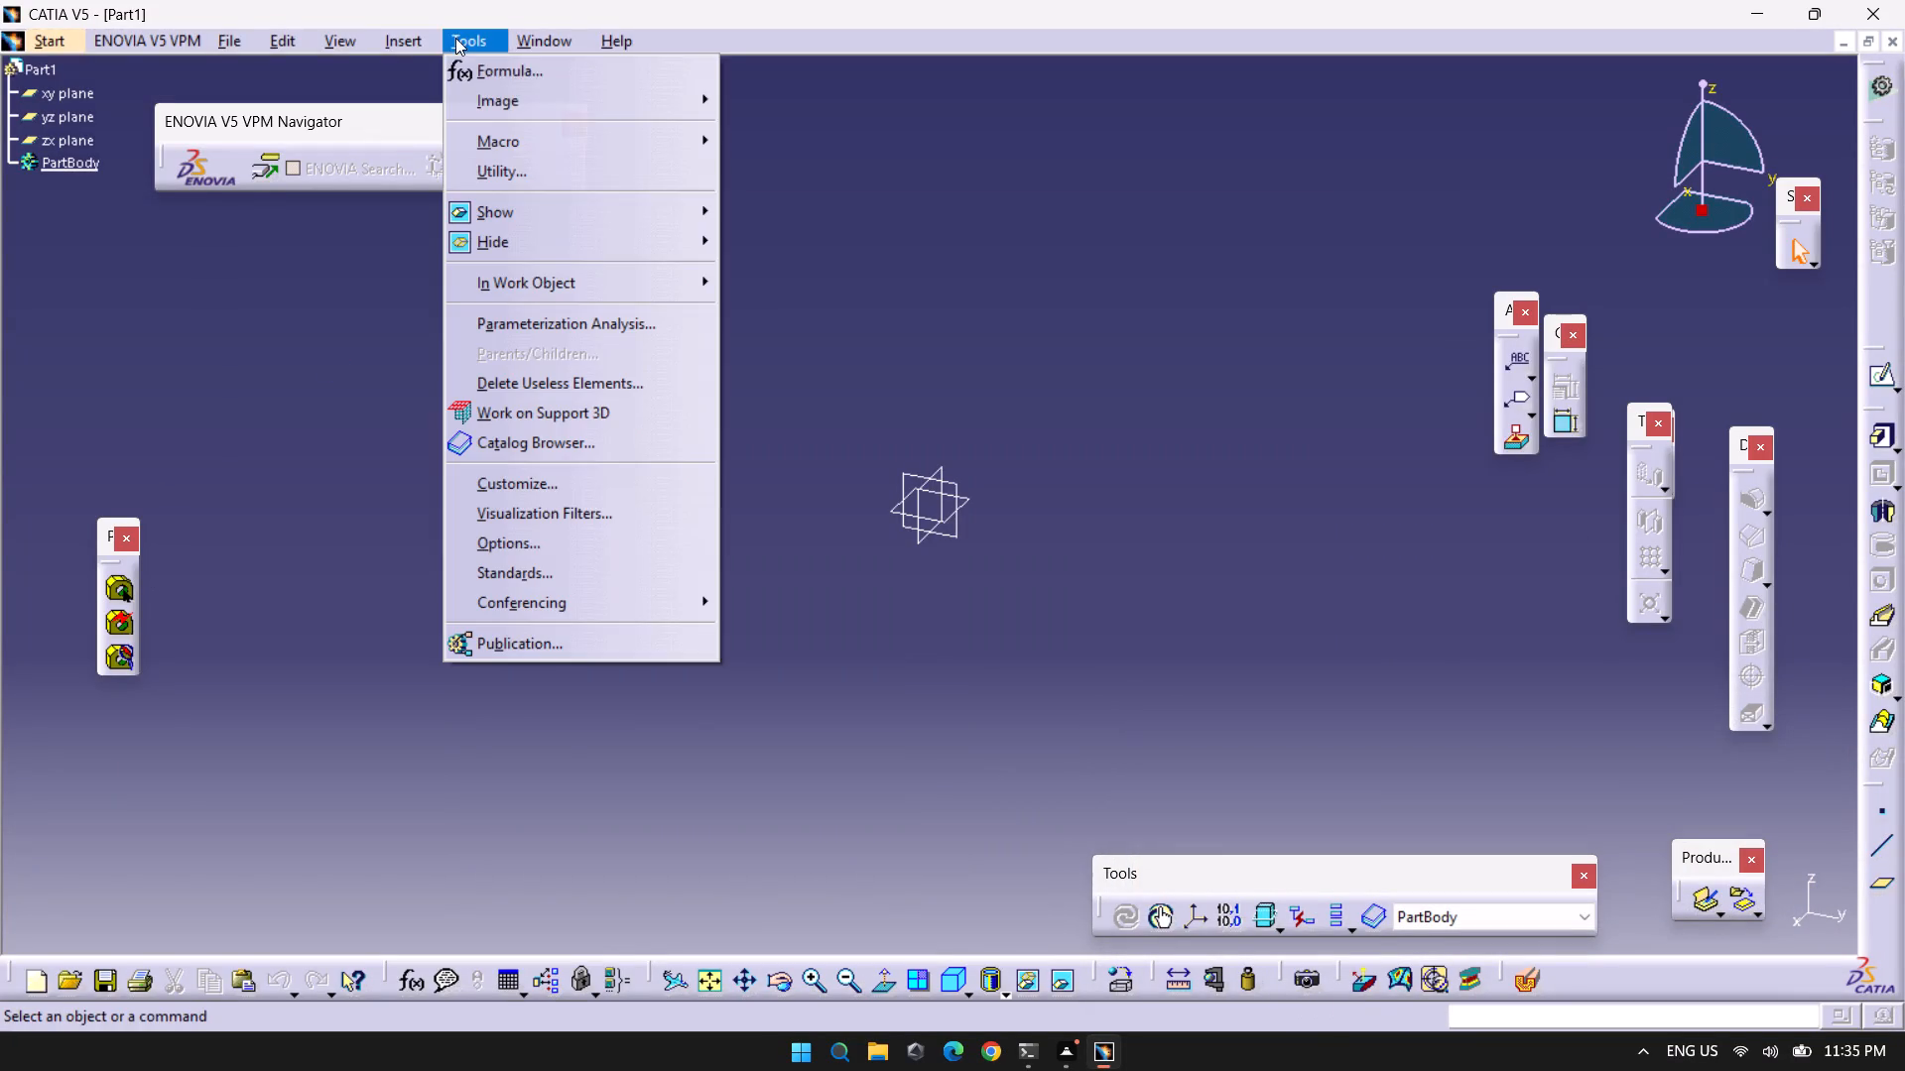
{"action": "left_click", "coordinate": [831, 169]}
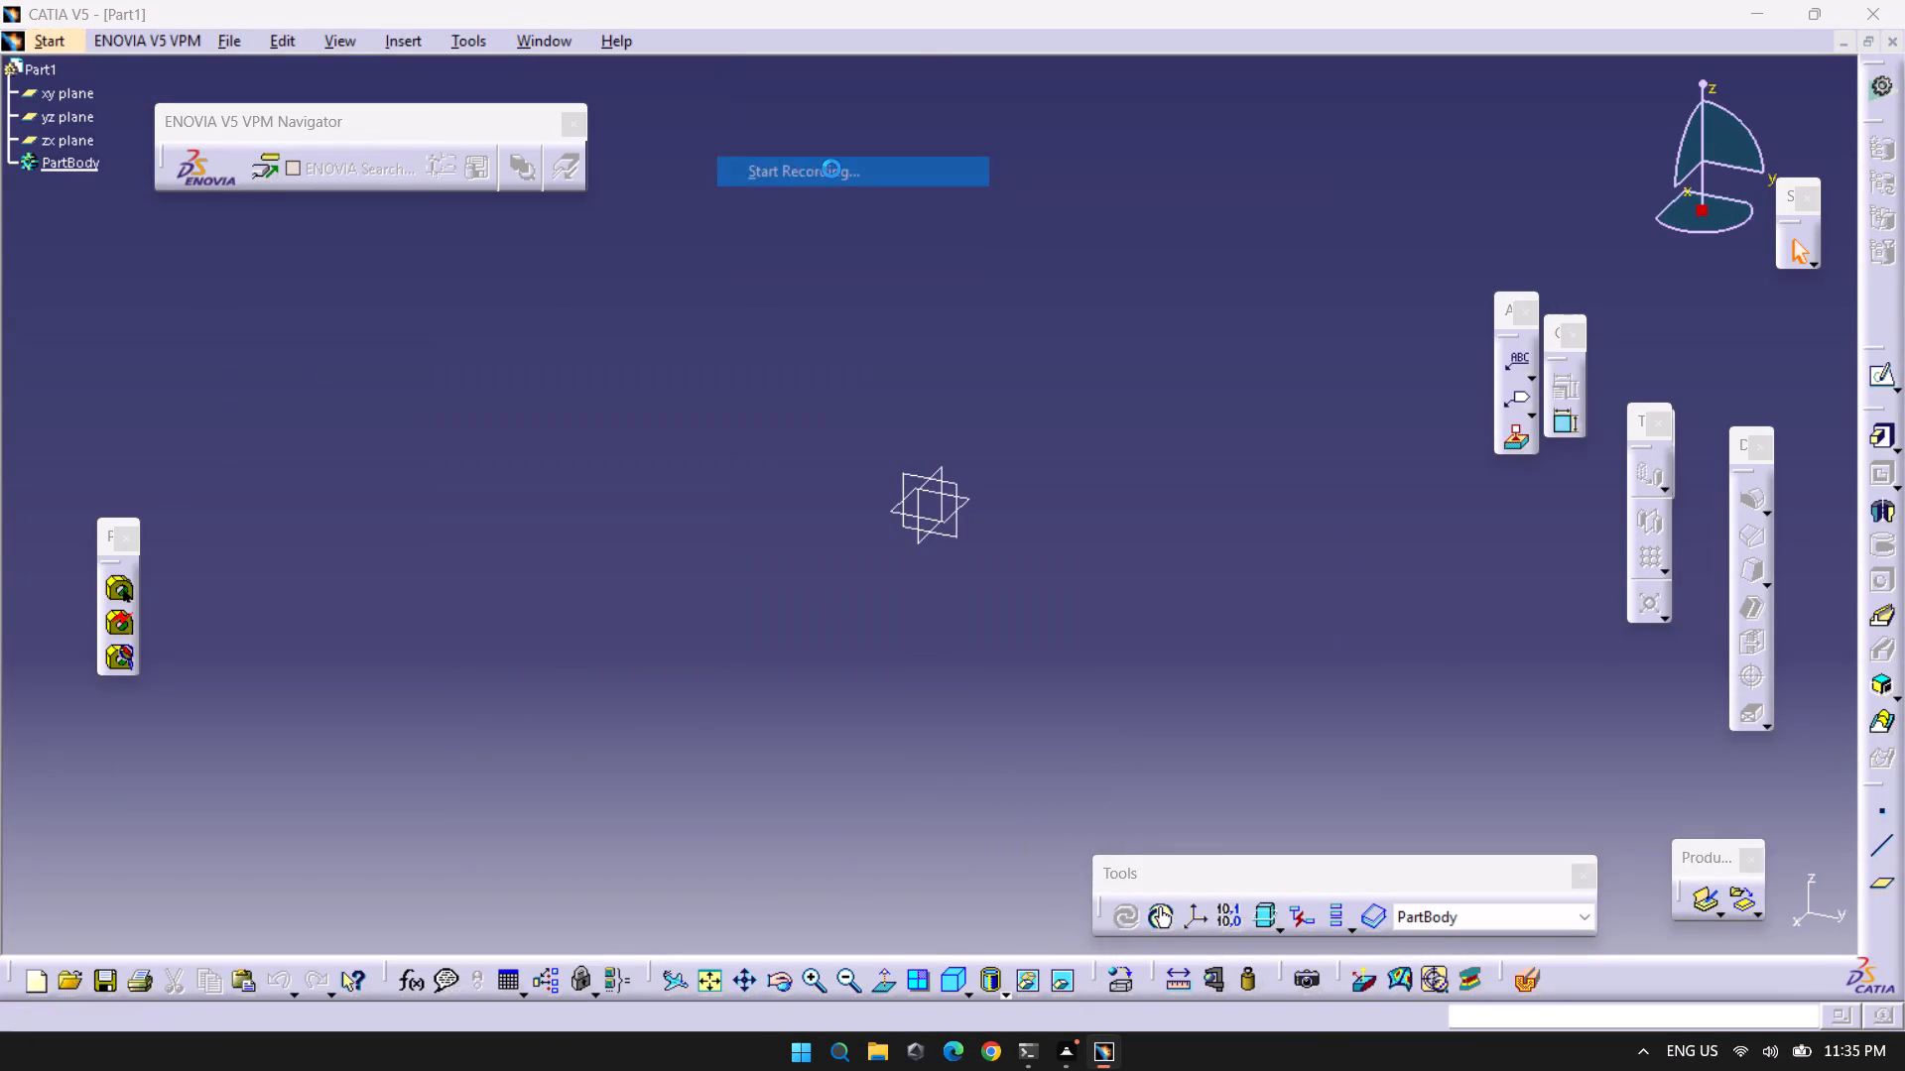
{"action": "left_click", "coordinate": [1265, 832]}
{"action": "left_click", "coordinate": [1246, 856]}
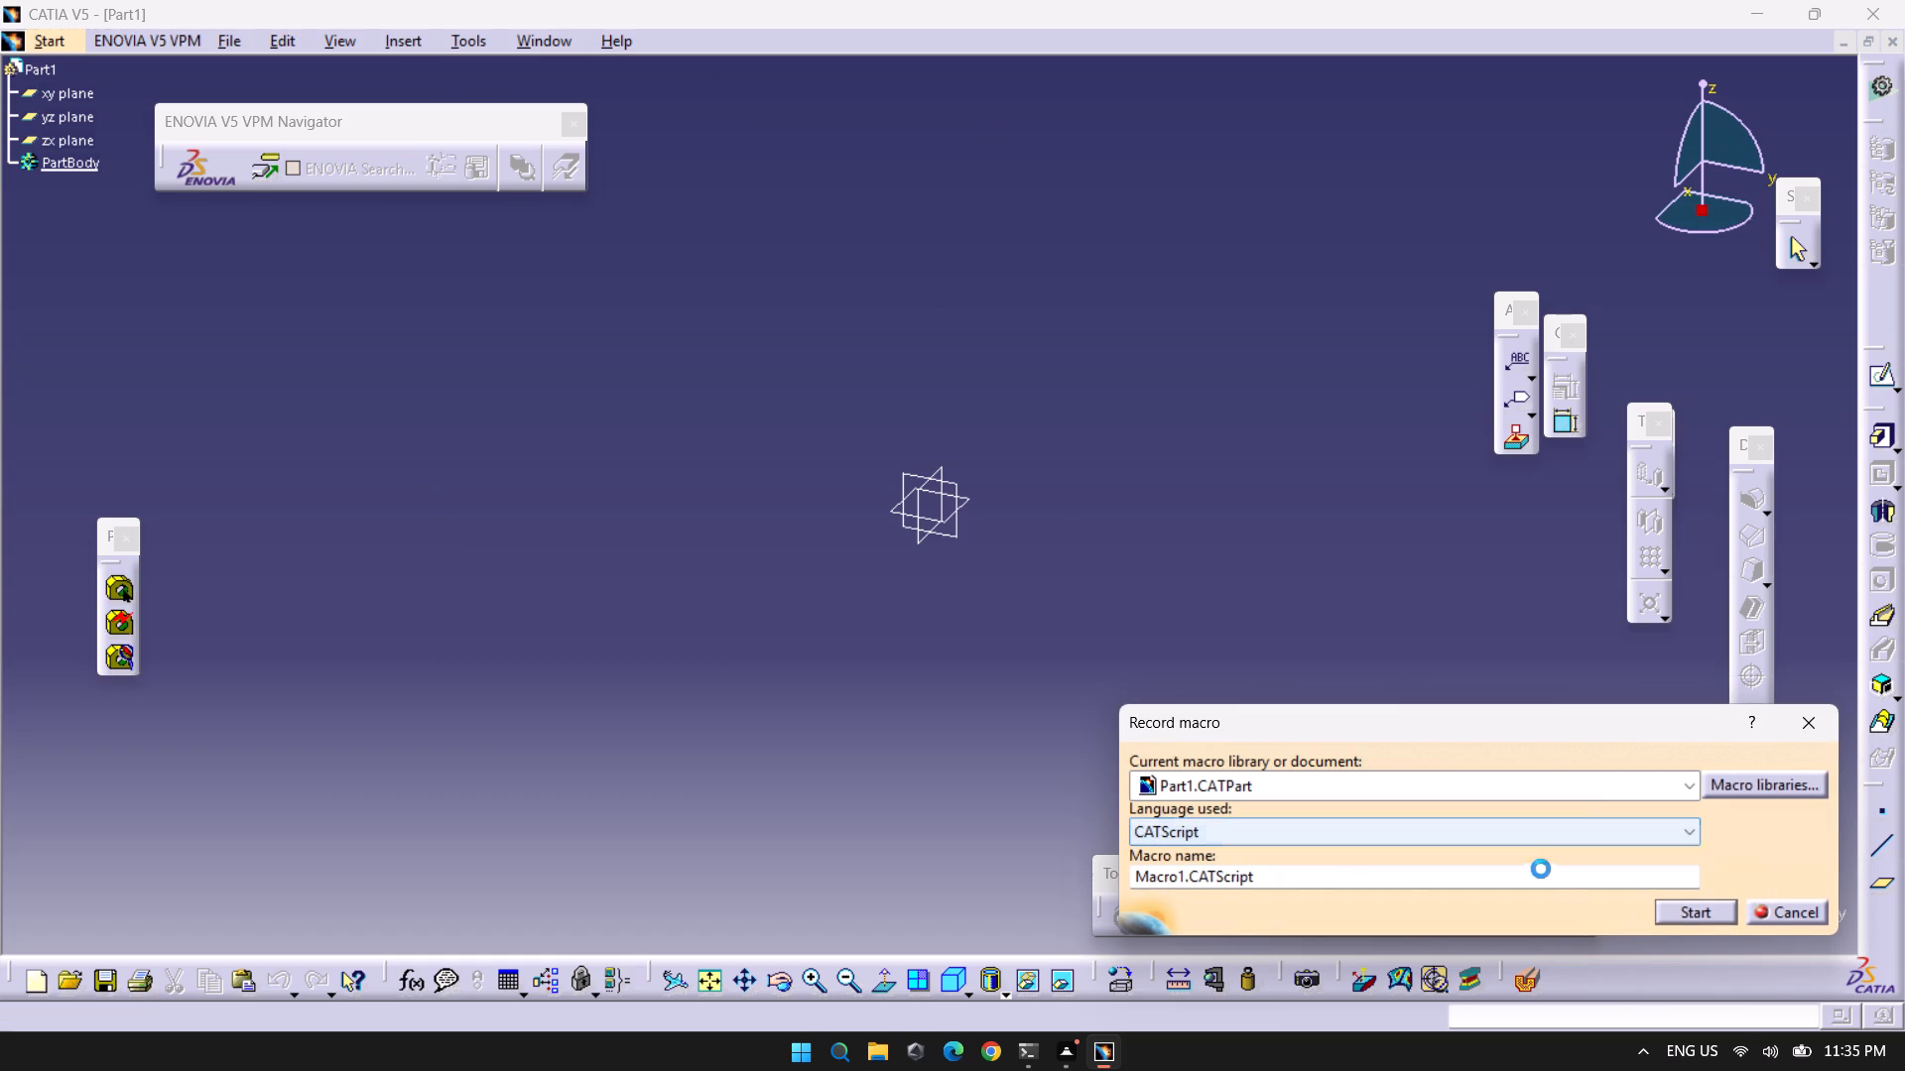
{"action": "left_click", "coordinate": [1681, 910]}
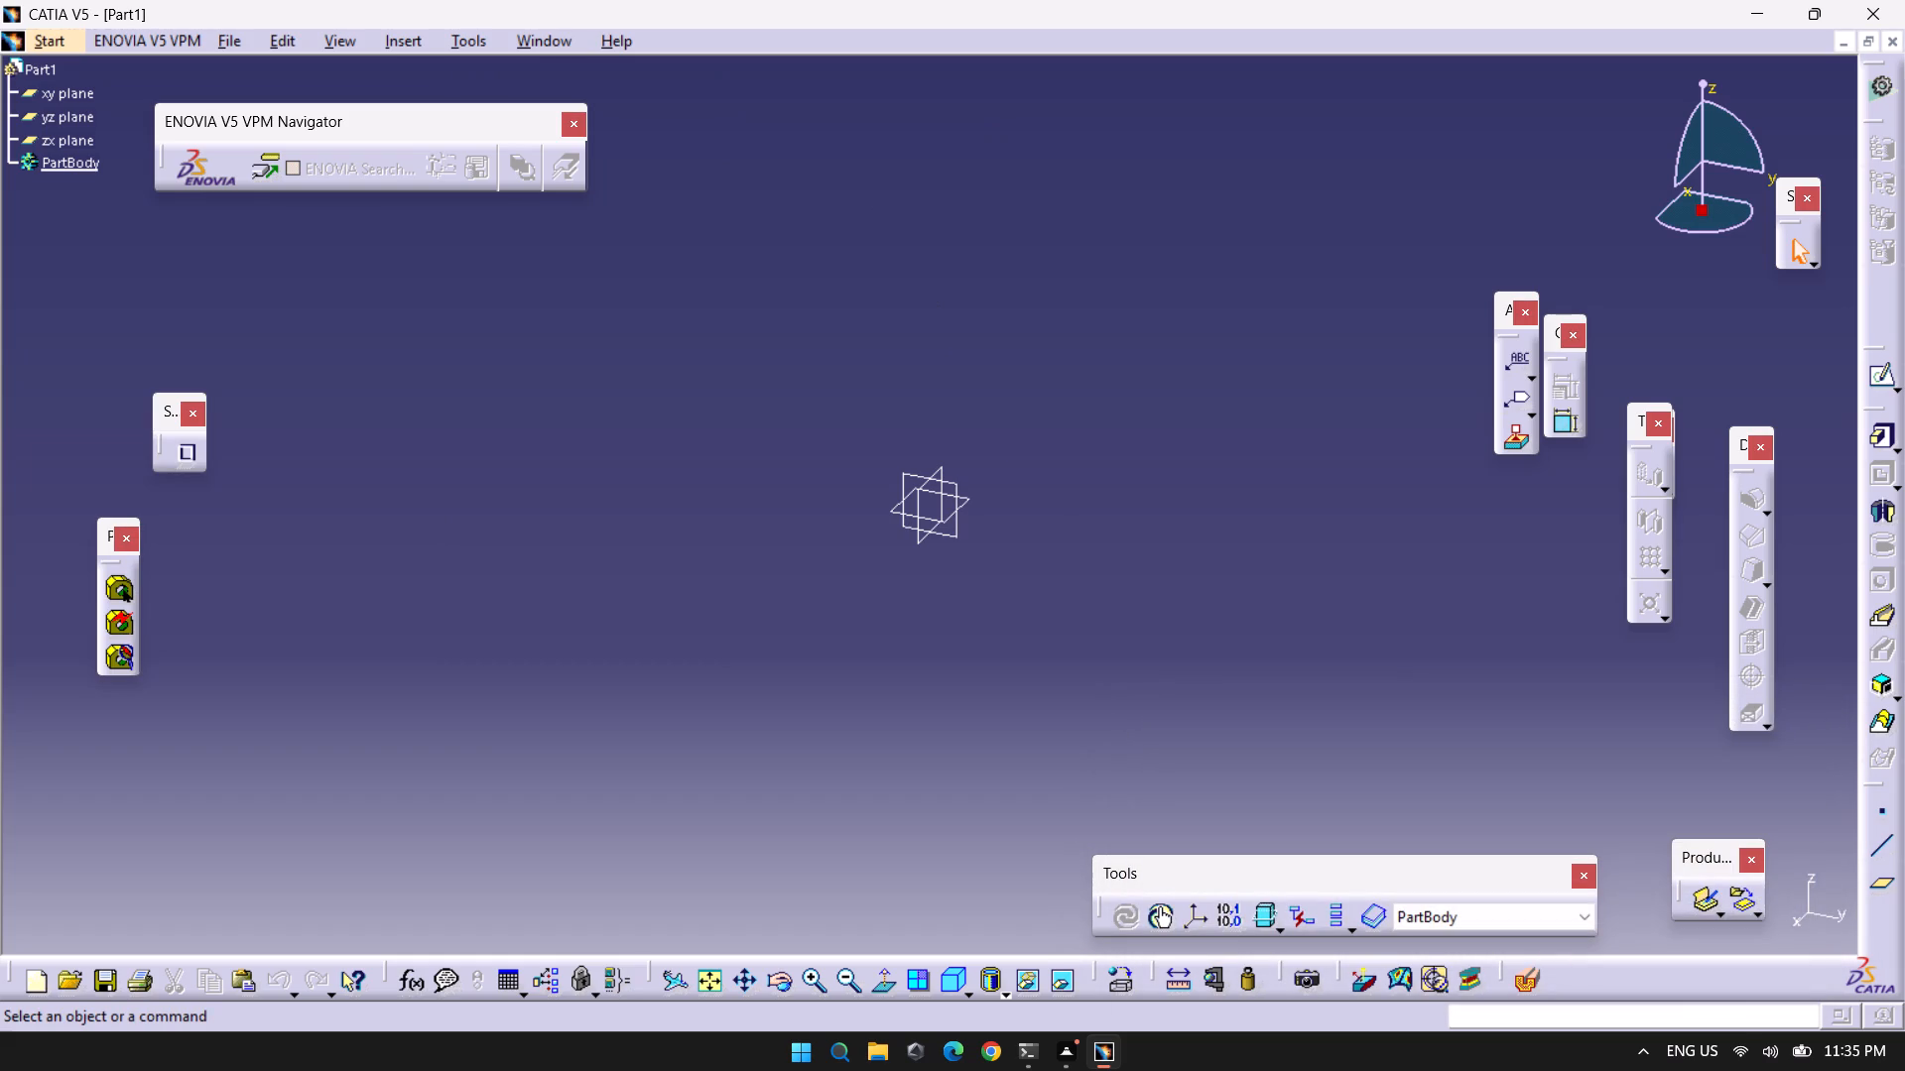
Open a new sketch on the xy plane.
{"action": "left_click", "coordinate": [965, 499]}
{"action": "left_click", "coordinate": [1864, 381]}
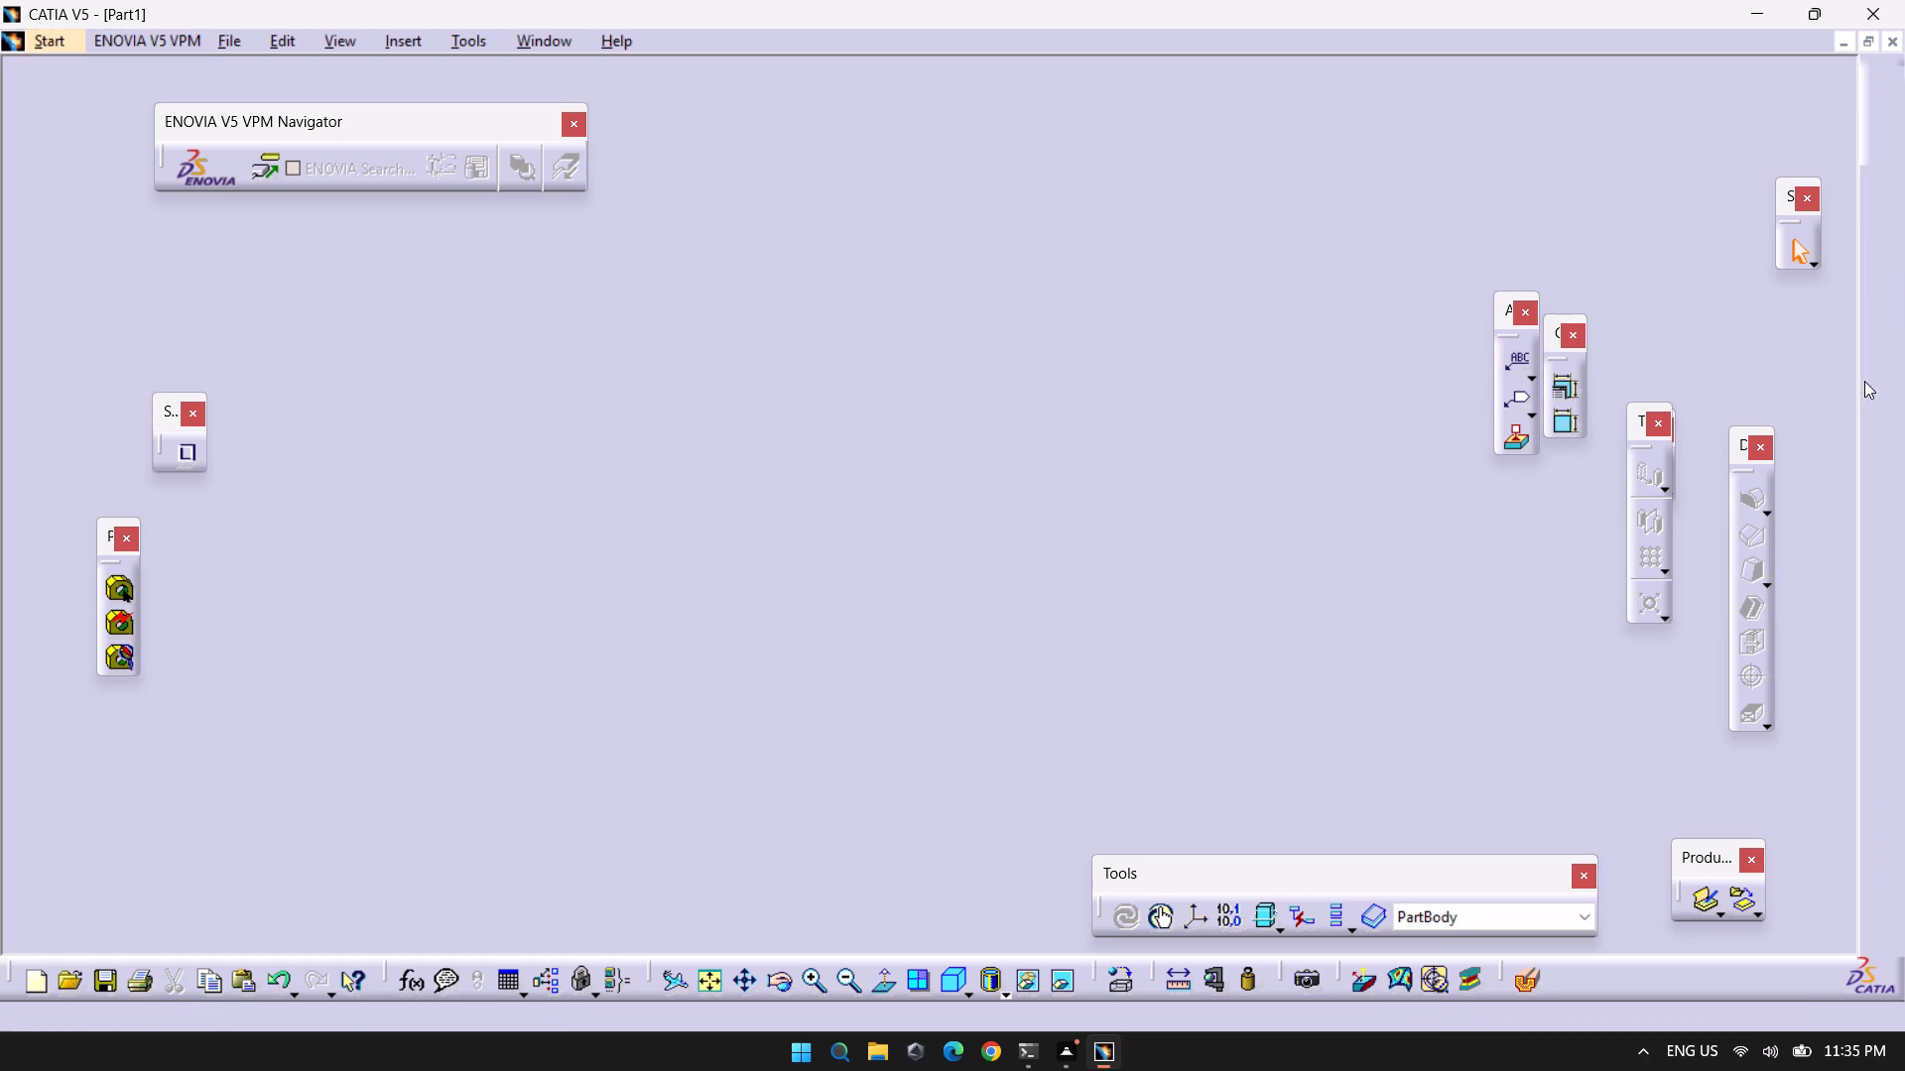
{"action": "left_click", "coordinate": [1883, 383]}
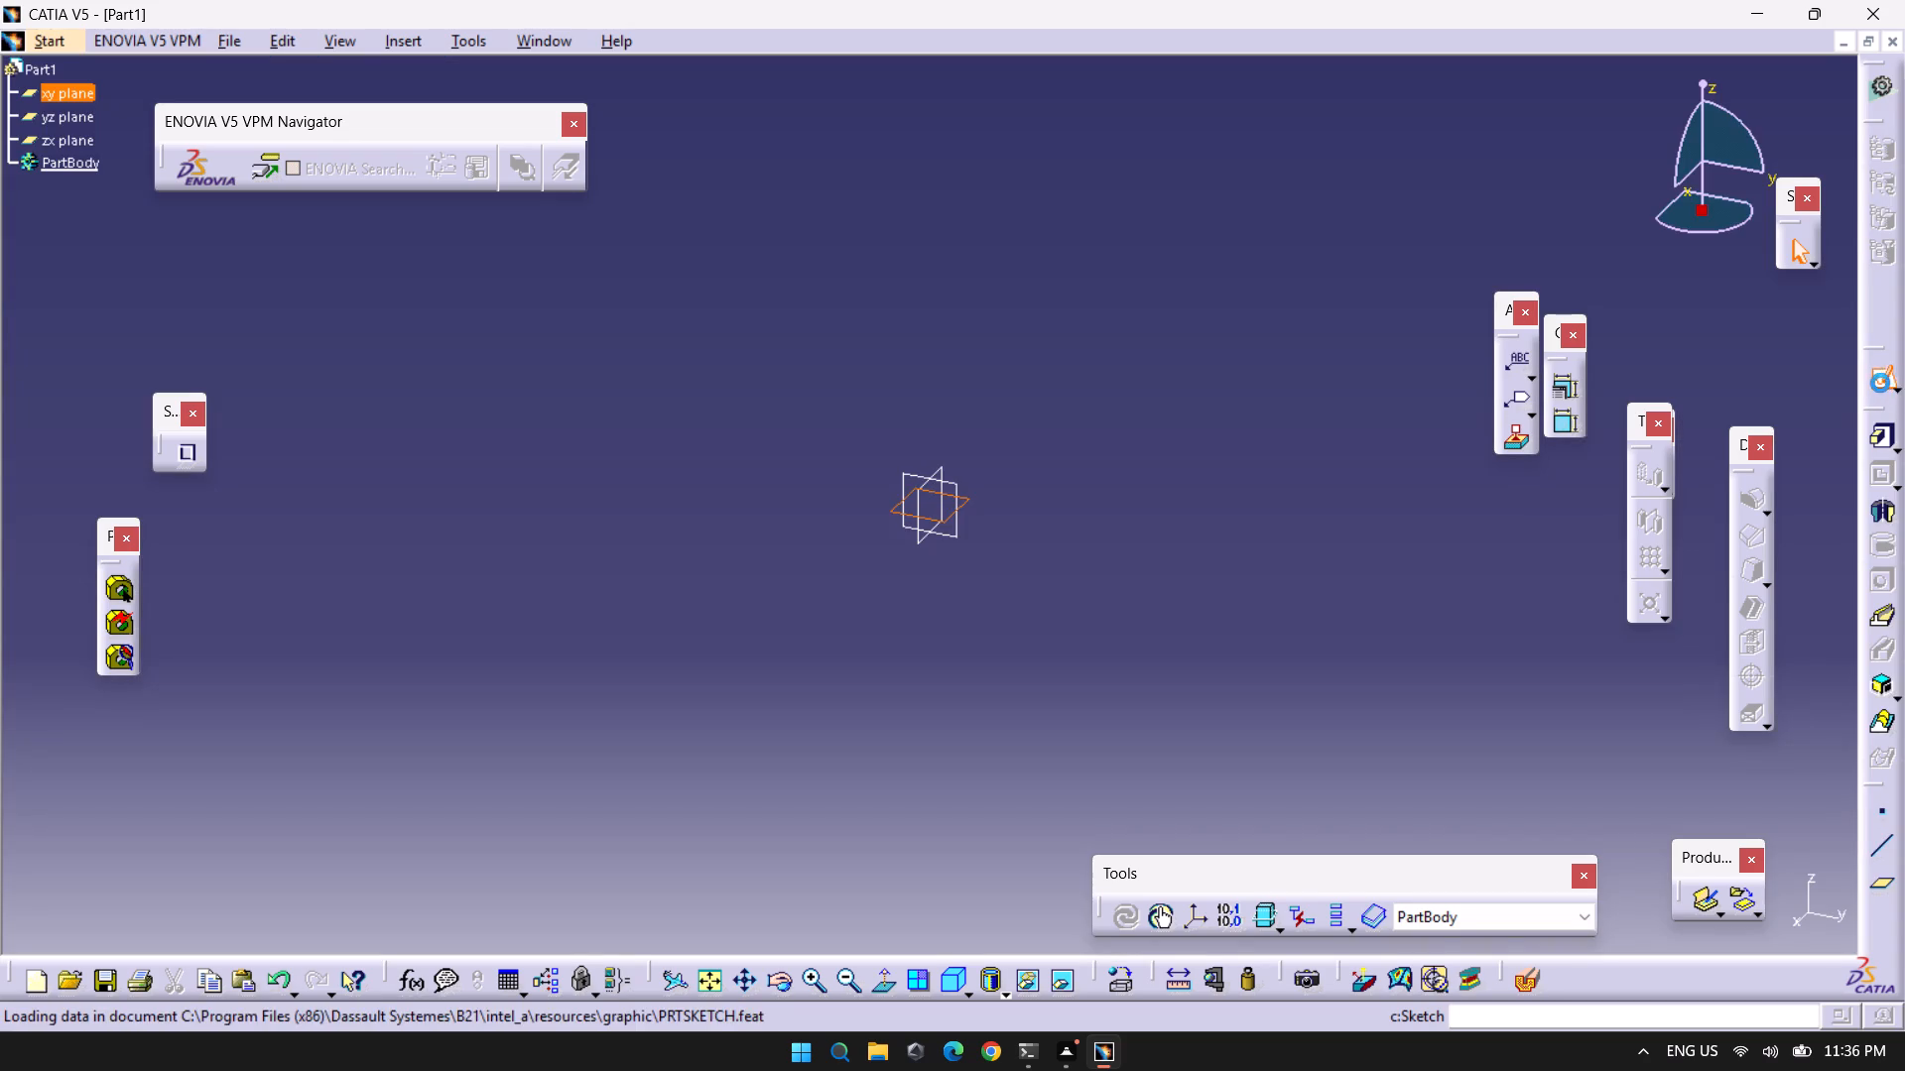
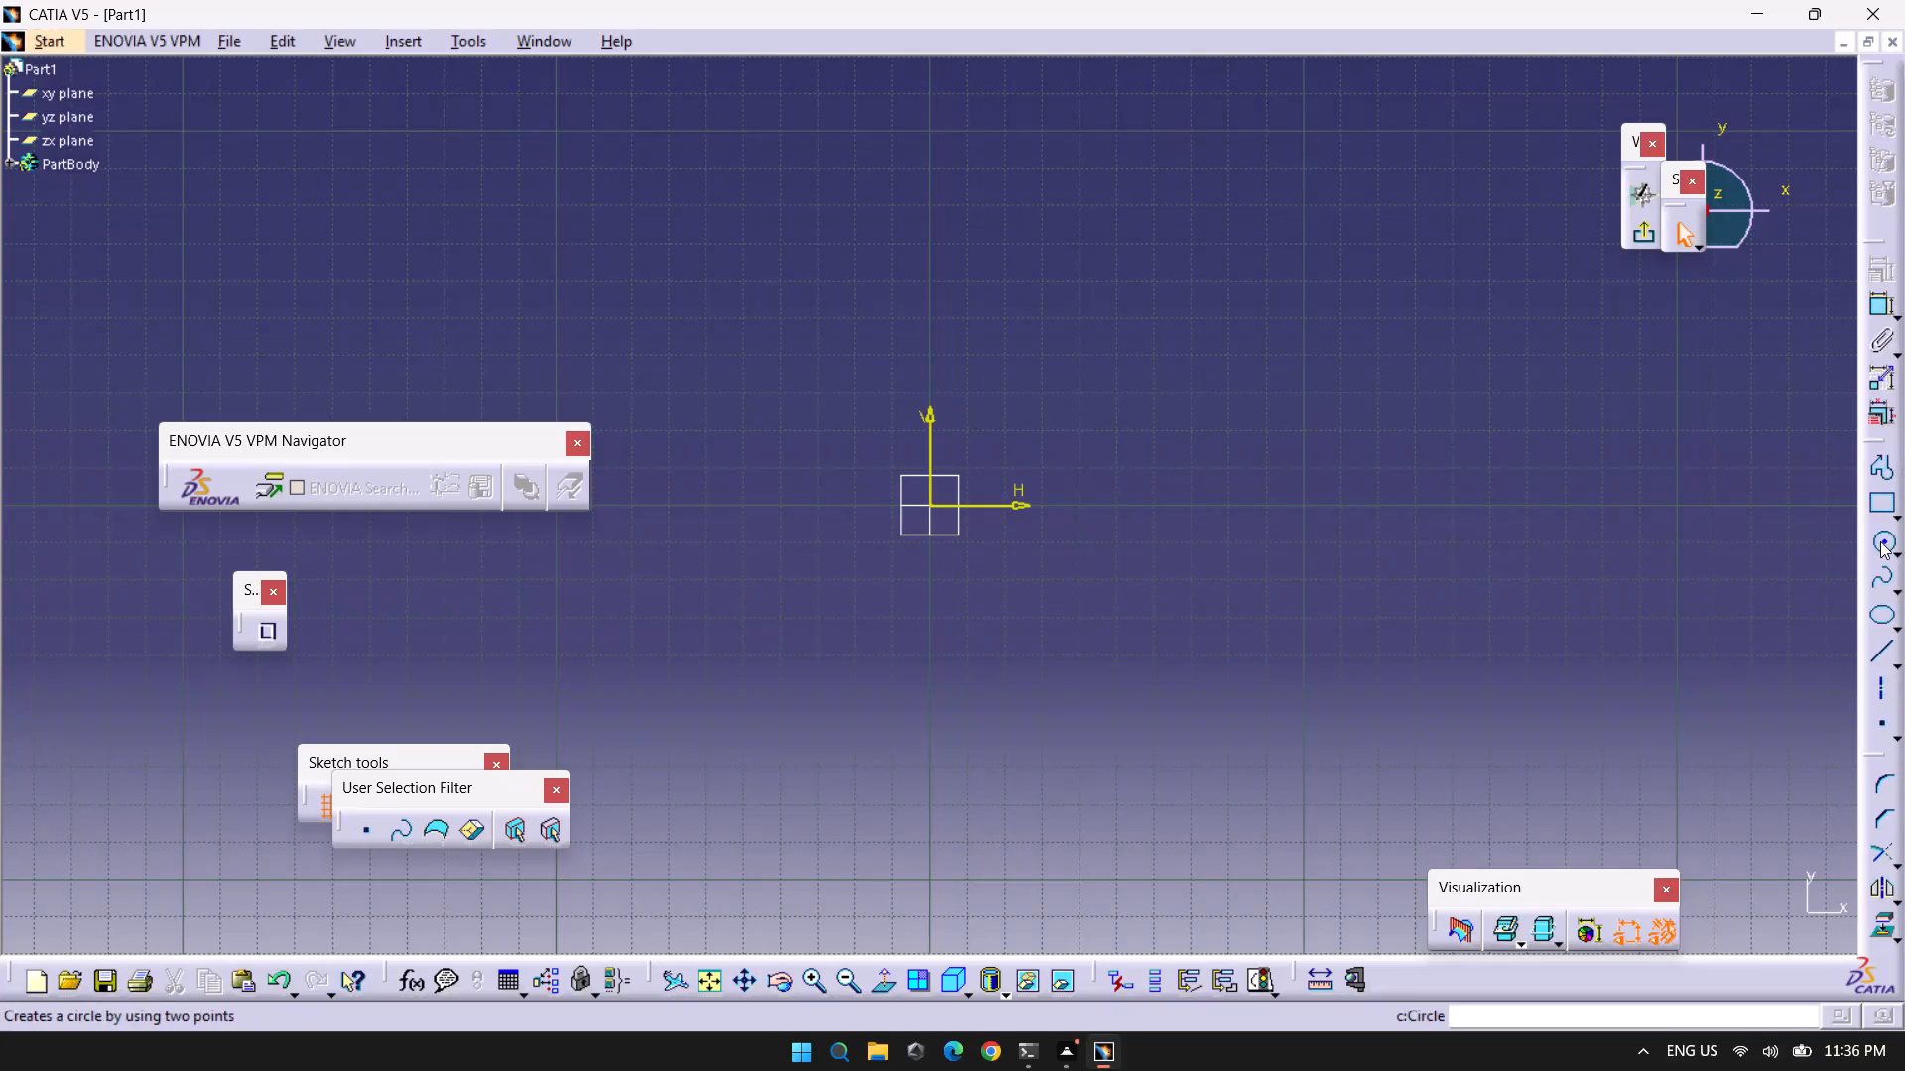
Draw a centered rectangle on the sketch origin, 65 mm high and 68 mm wide.
{"action": "left_click", "coordinate": [1880, 541]}
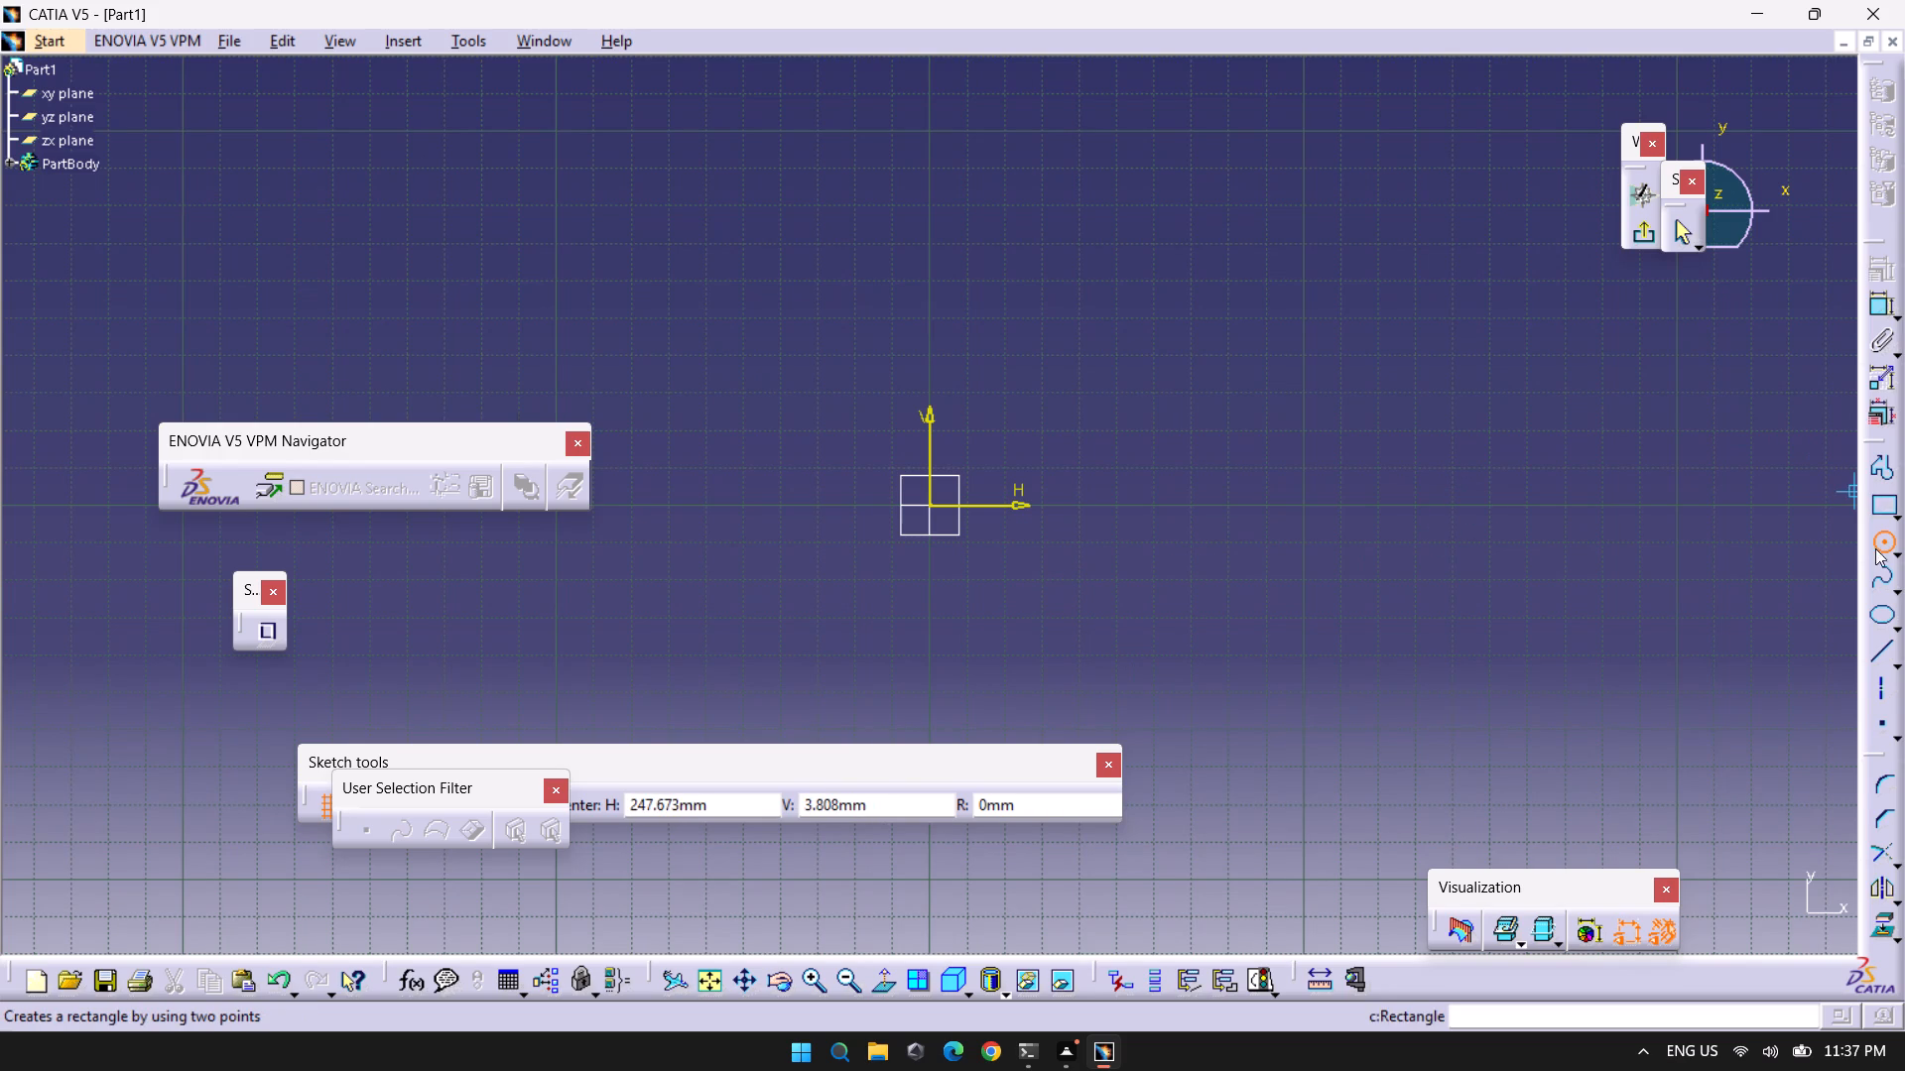
{"action": "left_click", "coordinate": [1900, 519]}
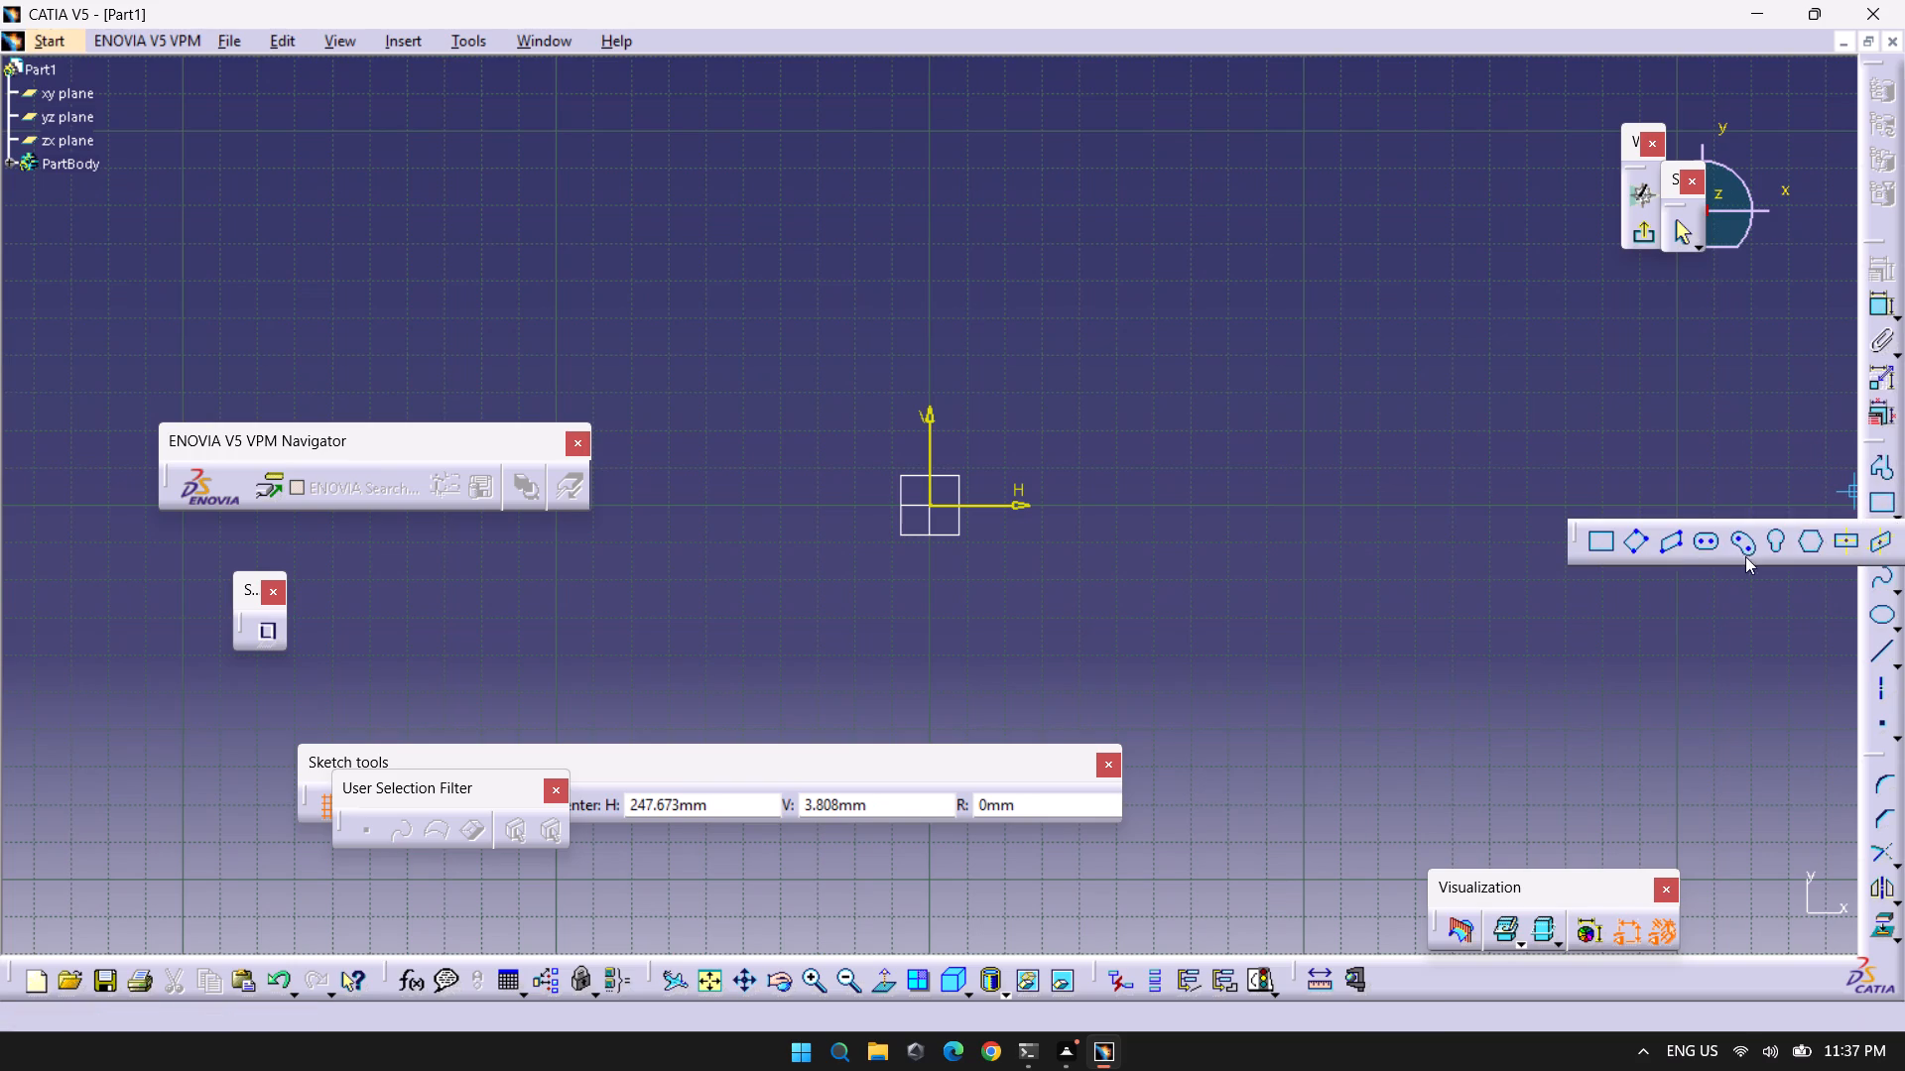
{"action": "left_click", "coordinate": [1849, 538]}
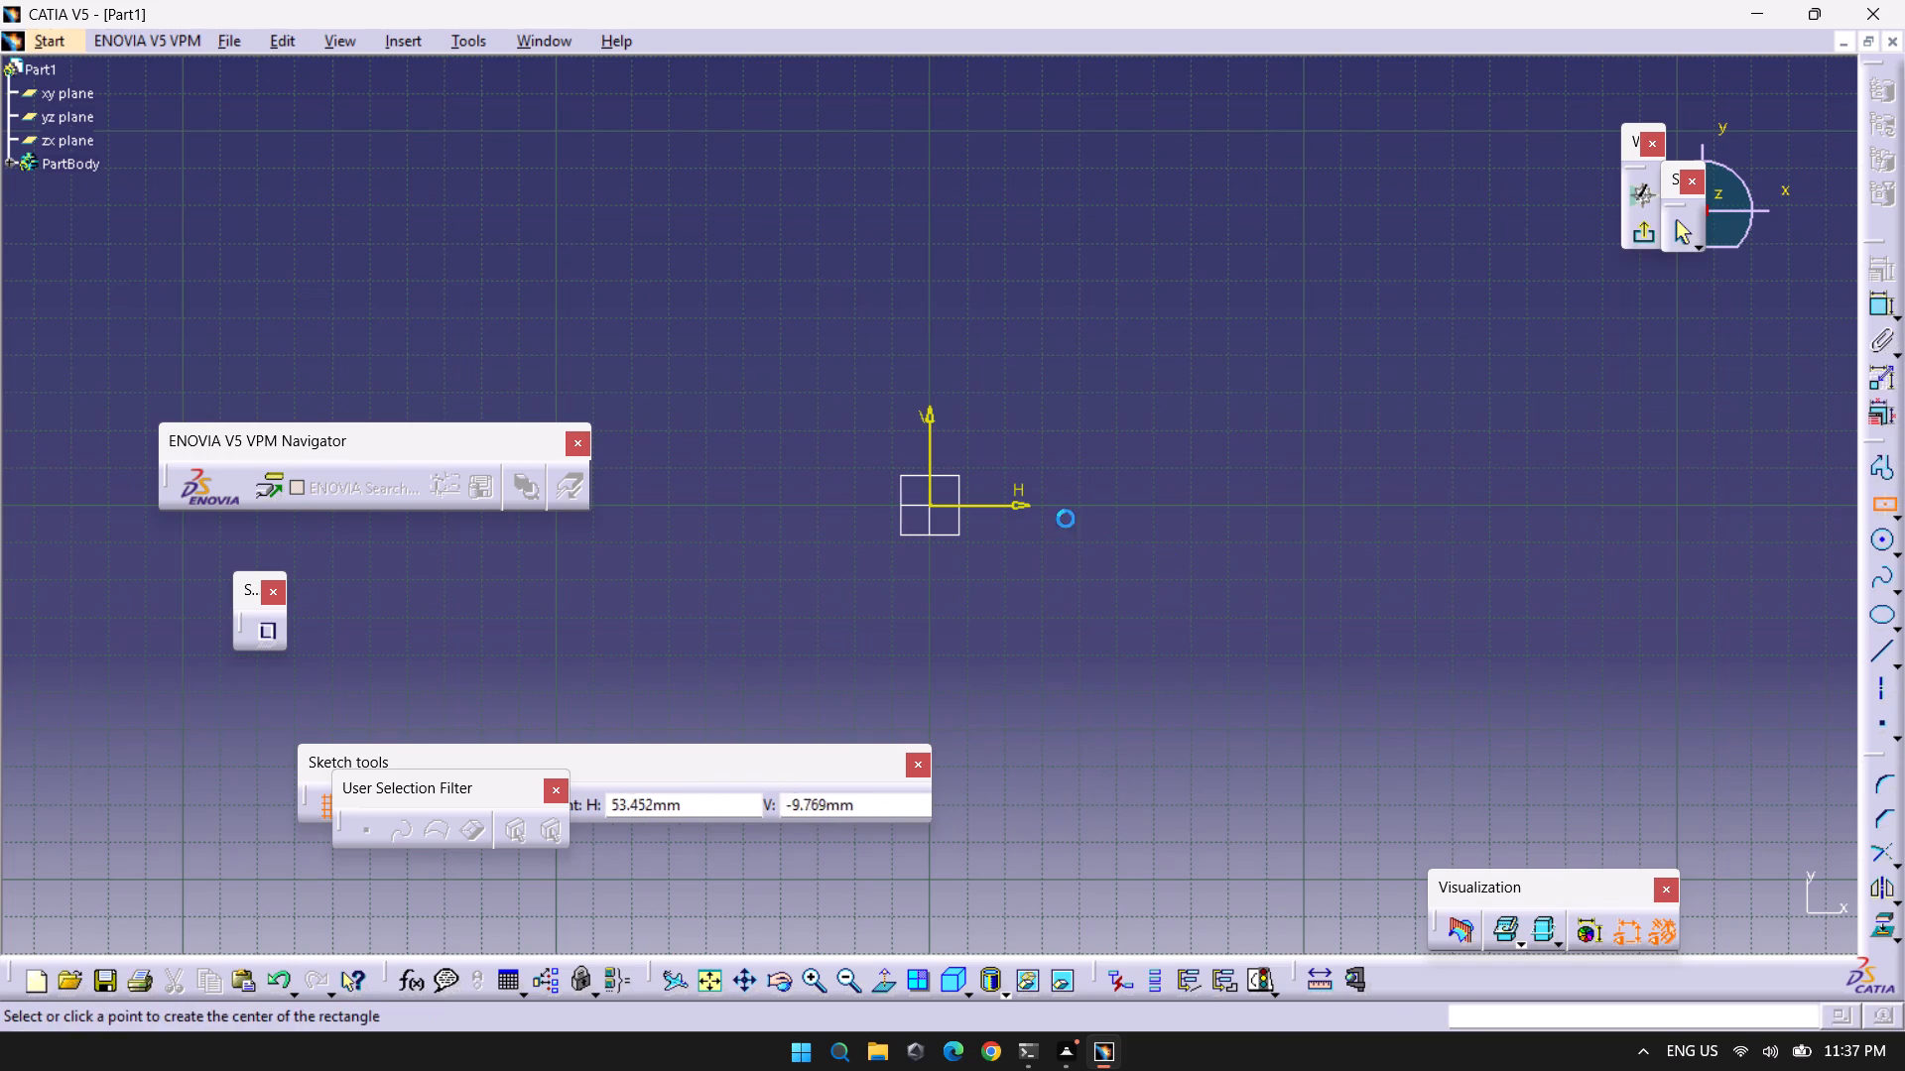
{"action": "left_click", "coordinate": [933, 502]}
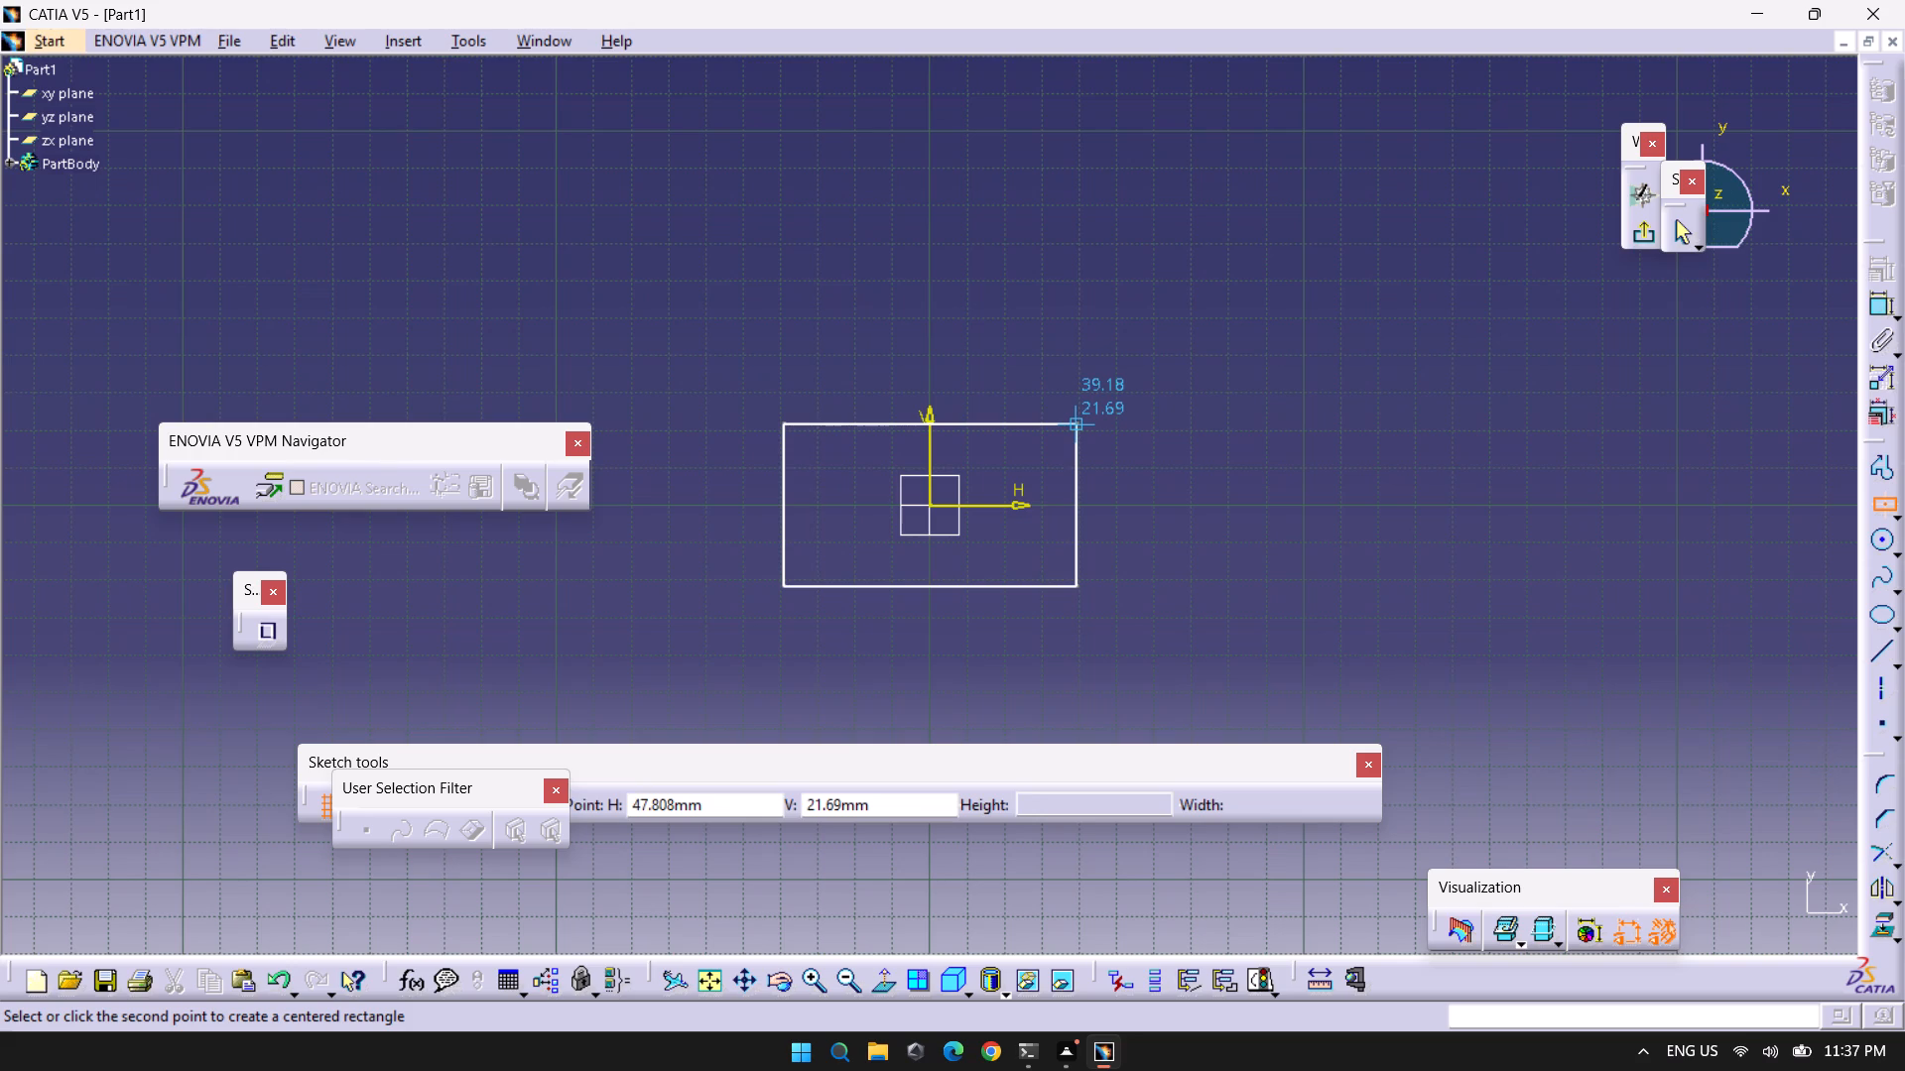
{"action": "key", "text": "Tab"}
{"action": "key", "text": "Tab"}
{"action": "key", "text": "Tab"}
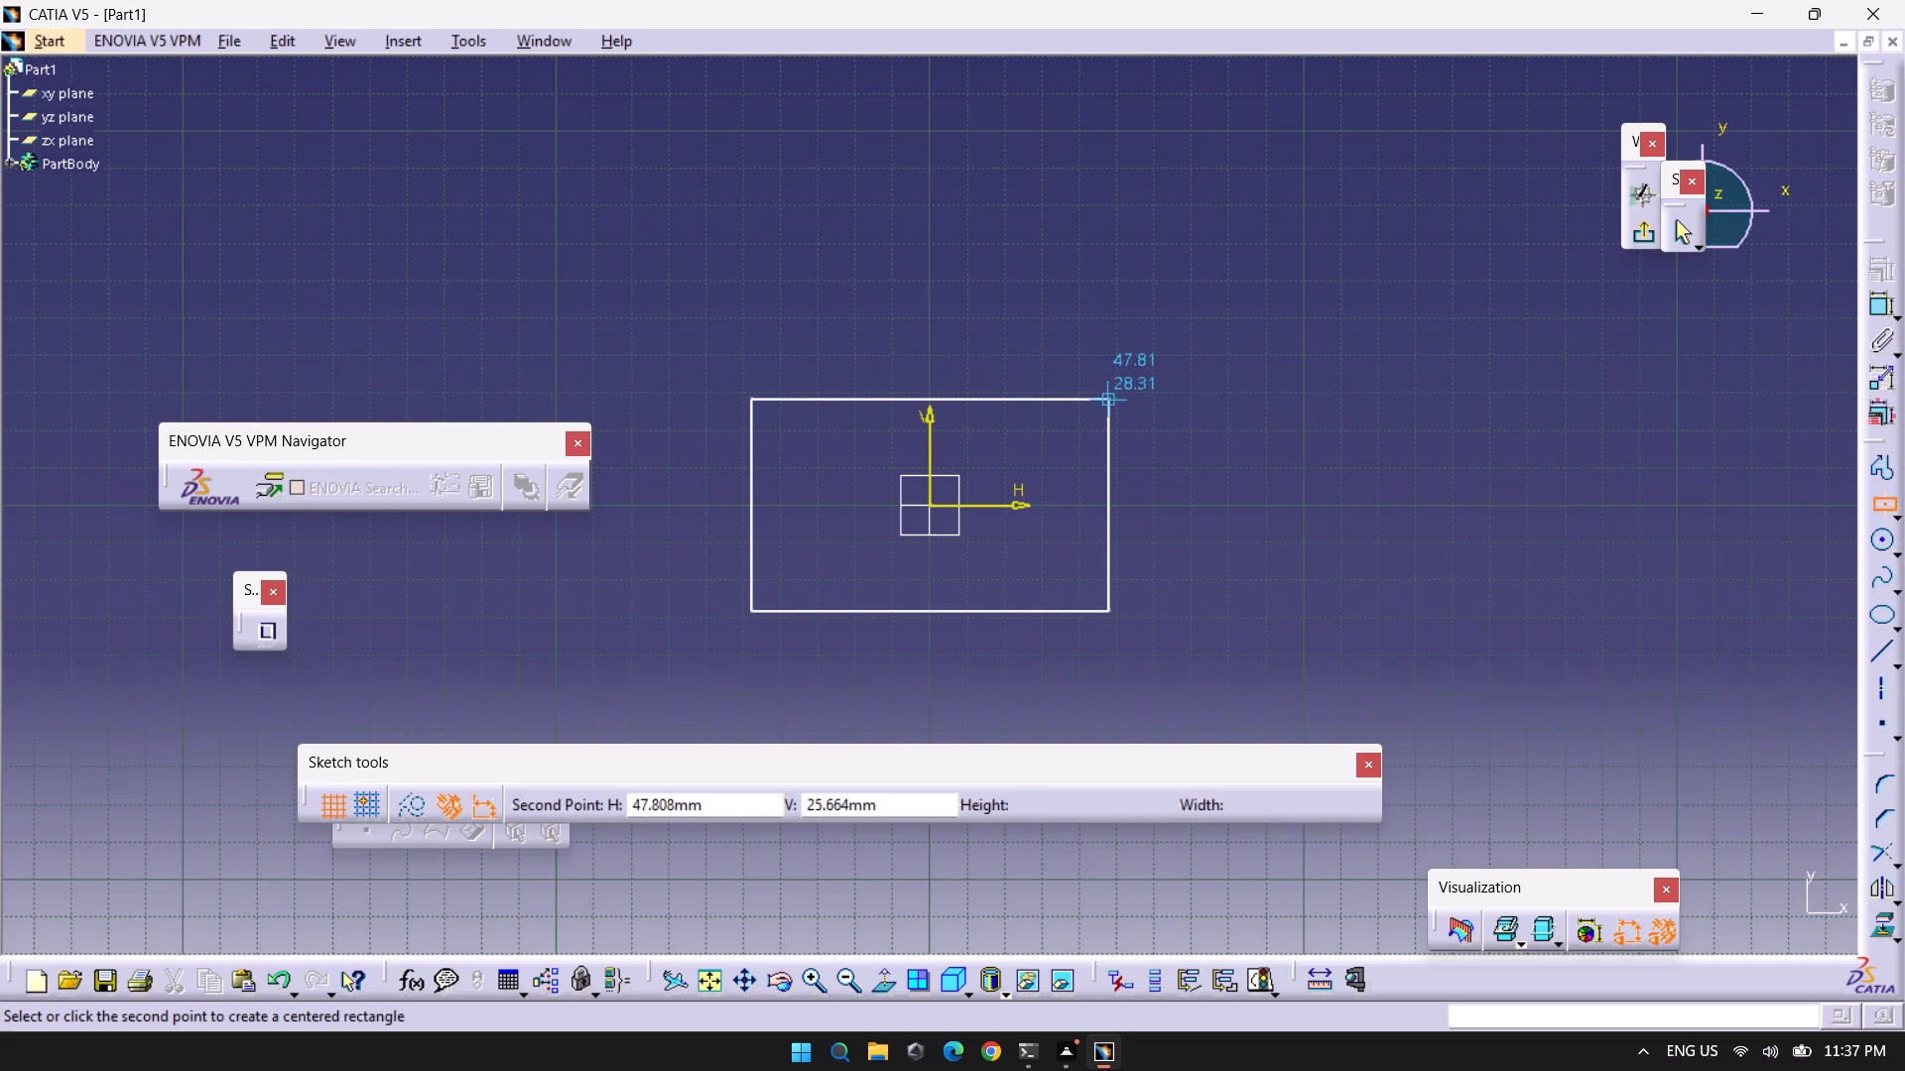
{"action": "key", "text": "Tab"}
{"action": "key", "text": "Tab"}
{"action": "key", "text": "Tab"}
{"action": "type", "text": "65"}
{"action": "key", "text": "Tab"}
{"action": "key", "text": "Tab"}
{"action": "key", "text": "Tab"}
{"action": "key", "text": "Tab"}
{"action": "key", "text": "Tab"}
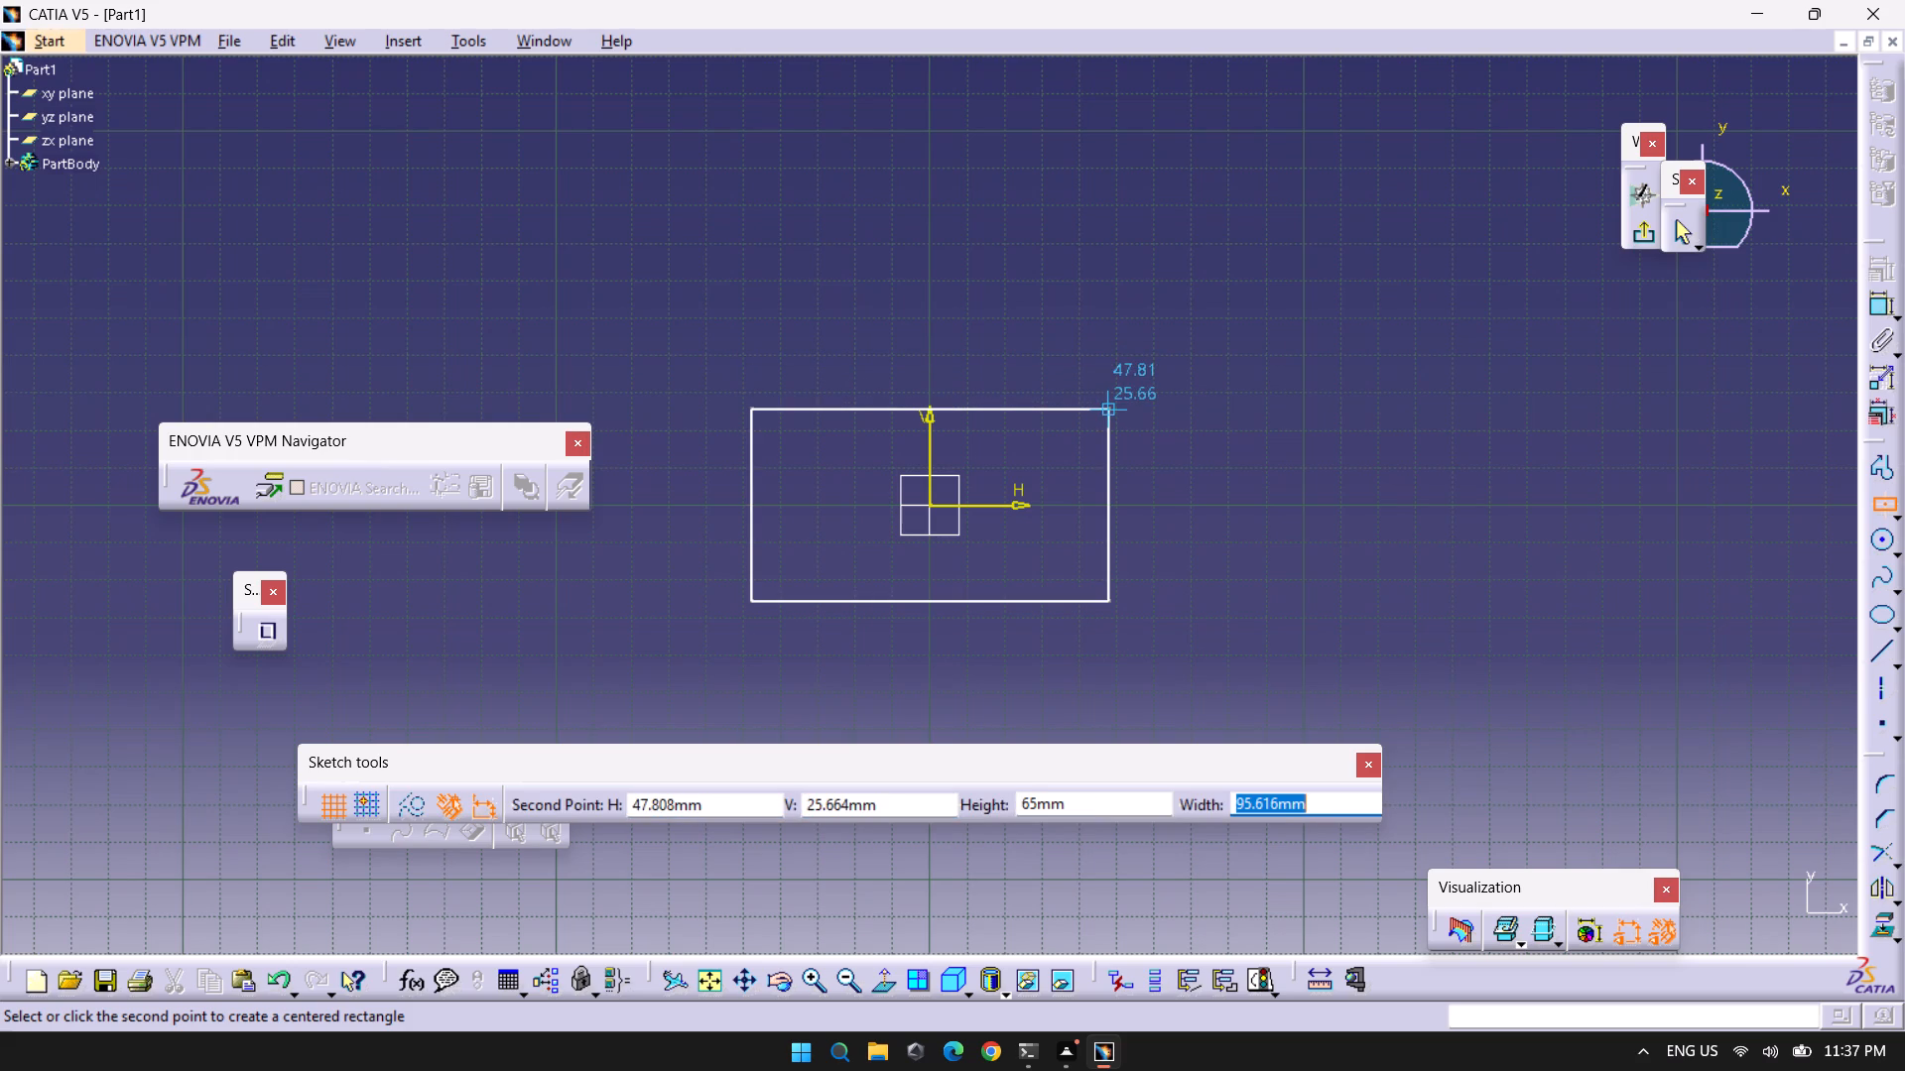
{"action": "type", "text": "68"}
{"action": "key", "text": "Return"}
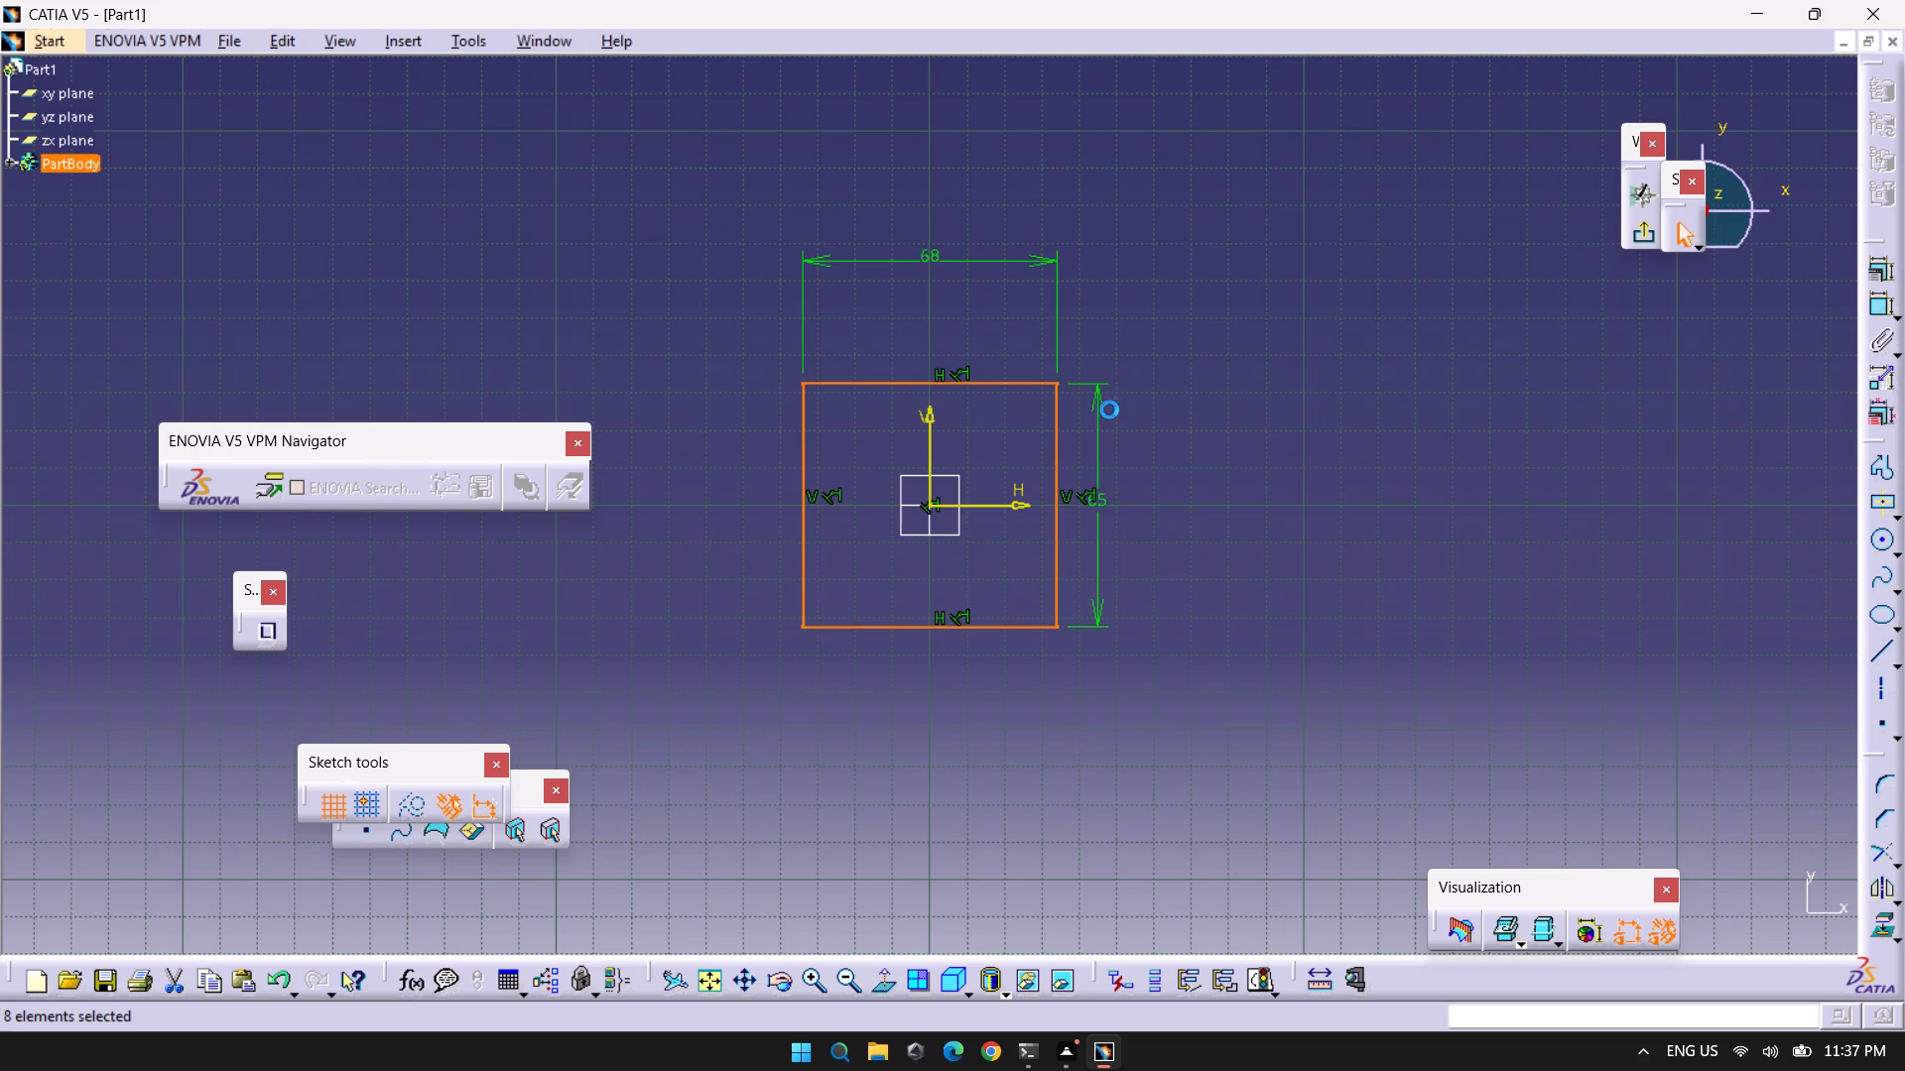
{"action": "left_click", "coordinate": [1248, 482]}
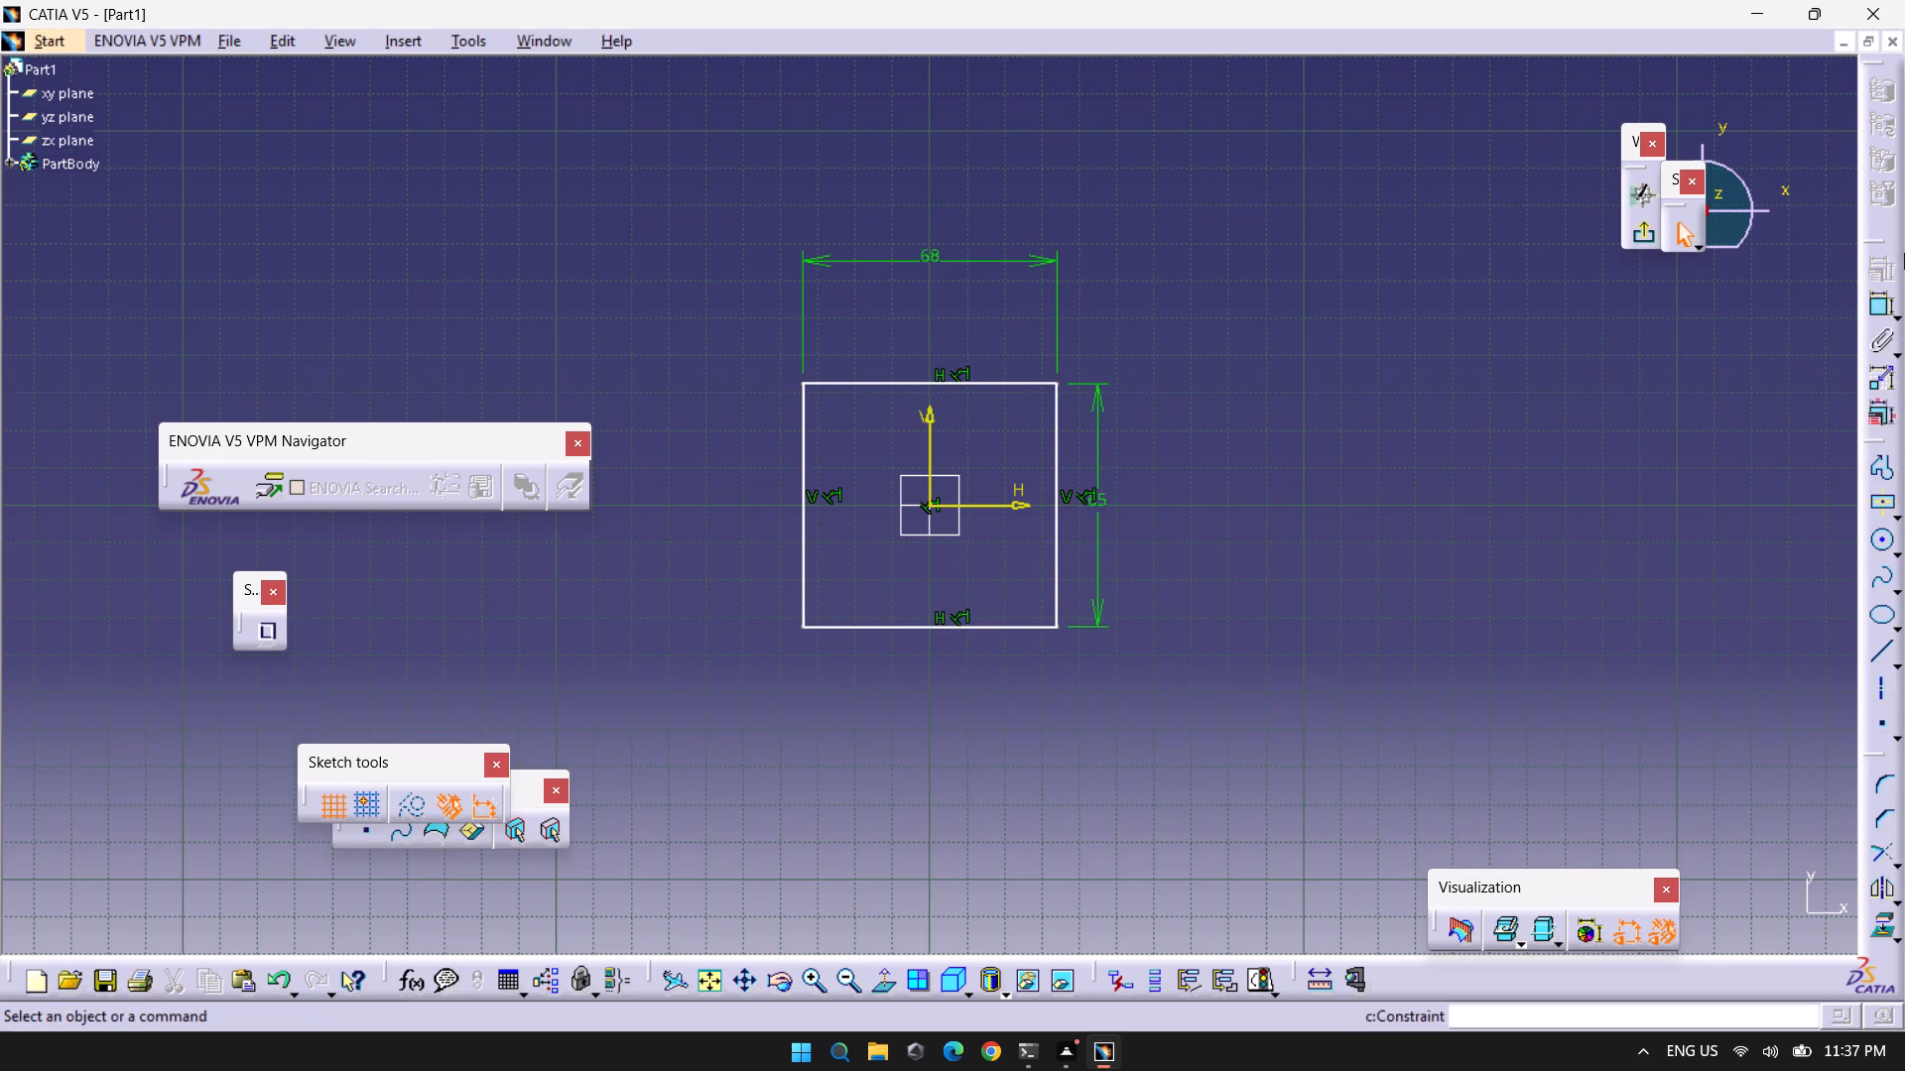
Exit the sketch and pad the rectangle to a length of 28 mm.
{"action": "left_click", "coordinate": [1622, 234]}
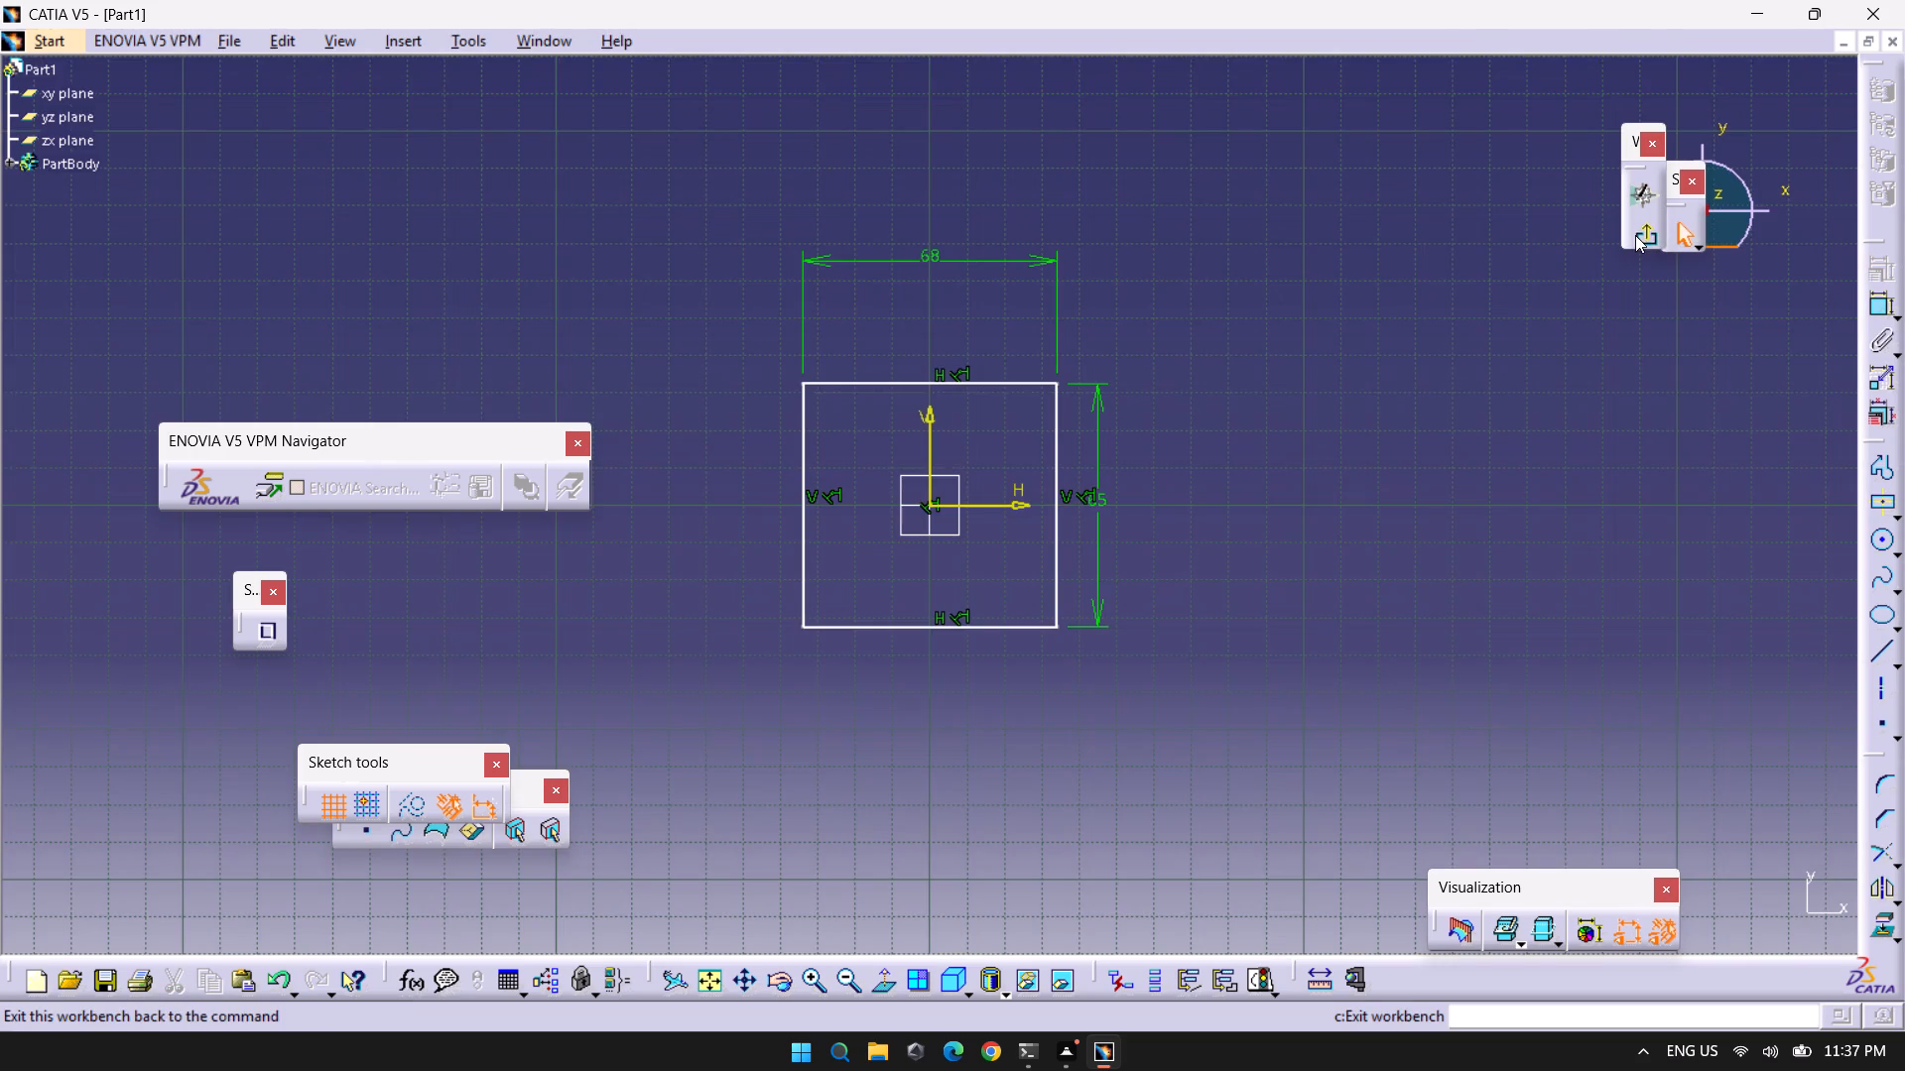
{"action": "left_click", "coordinate": [1637, 235]}
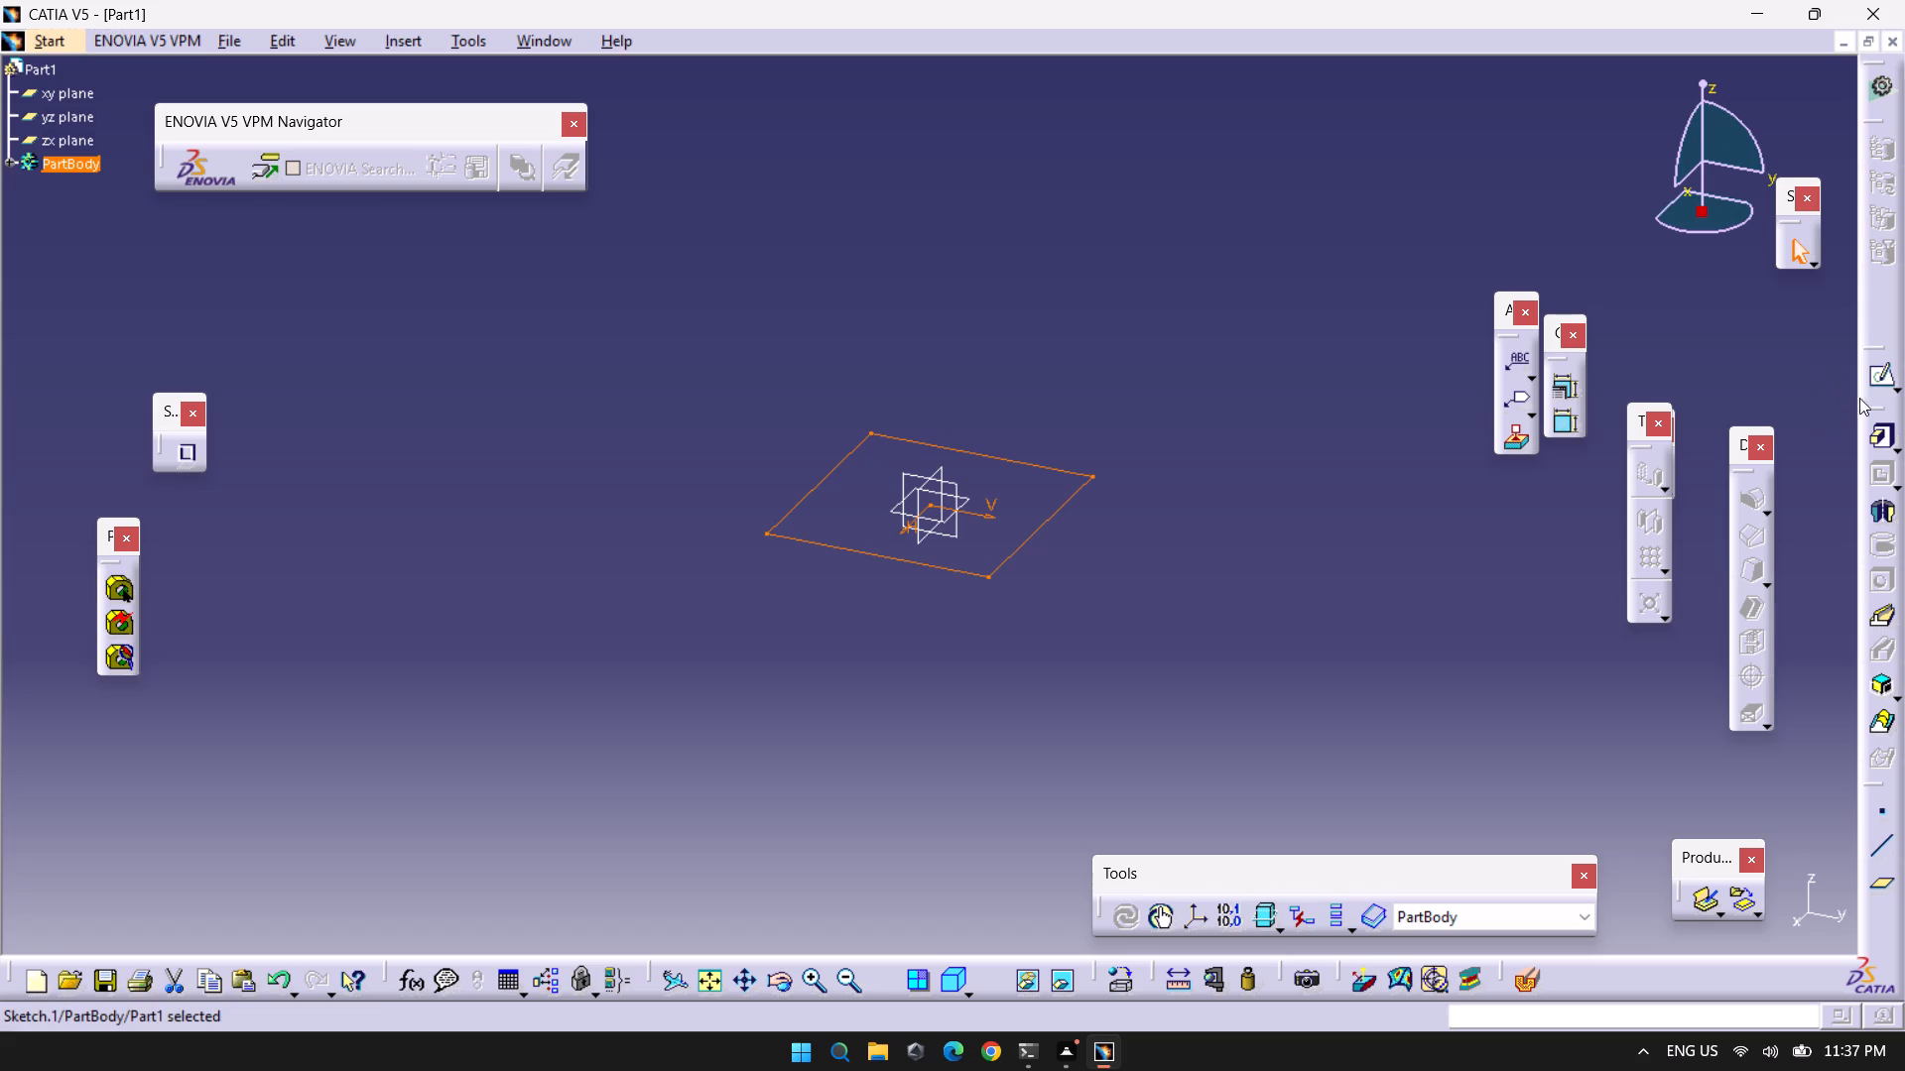
{"action": "left_click", "coordinate": [1875, 386]}
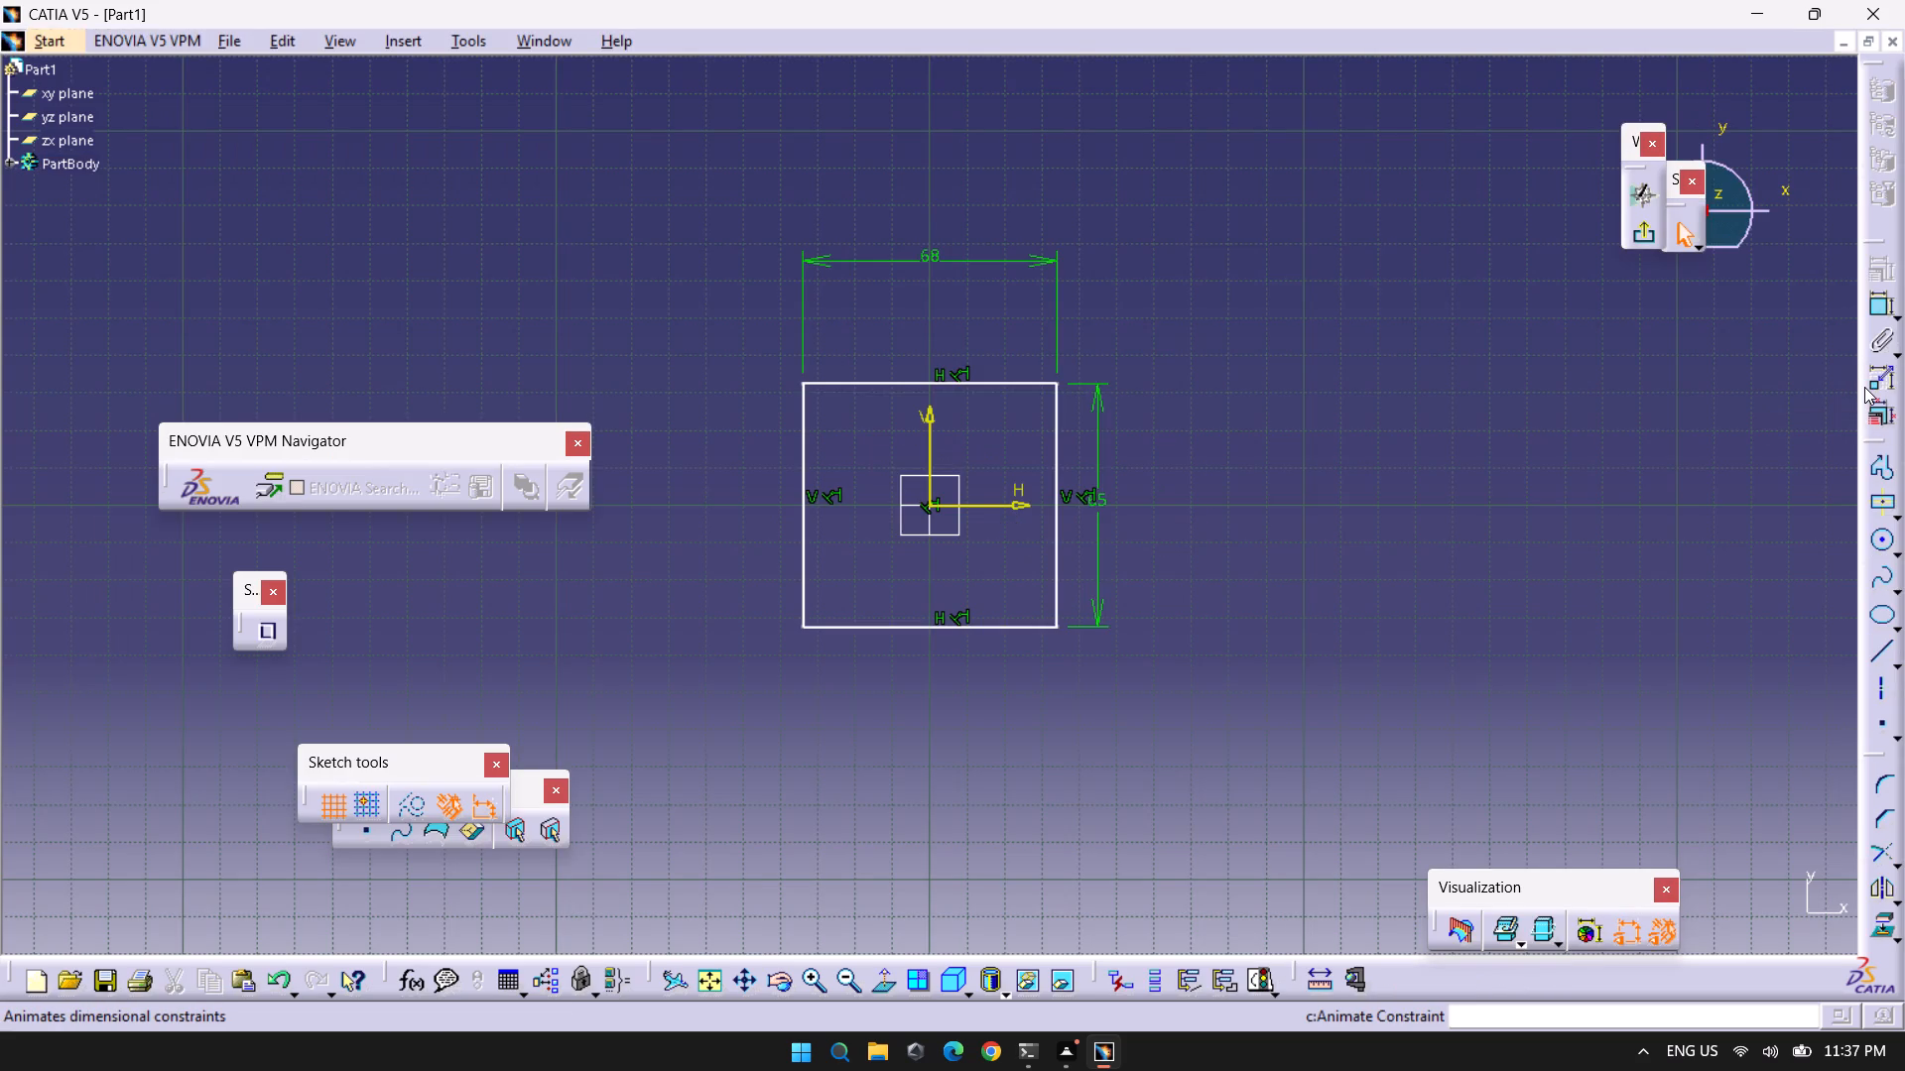
{"action": "left_click", "coordinate": [1636, 229]}
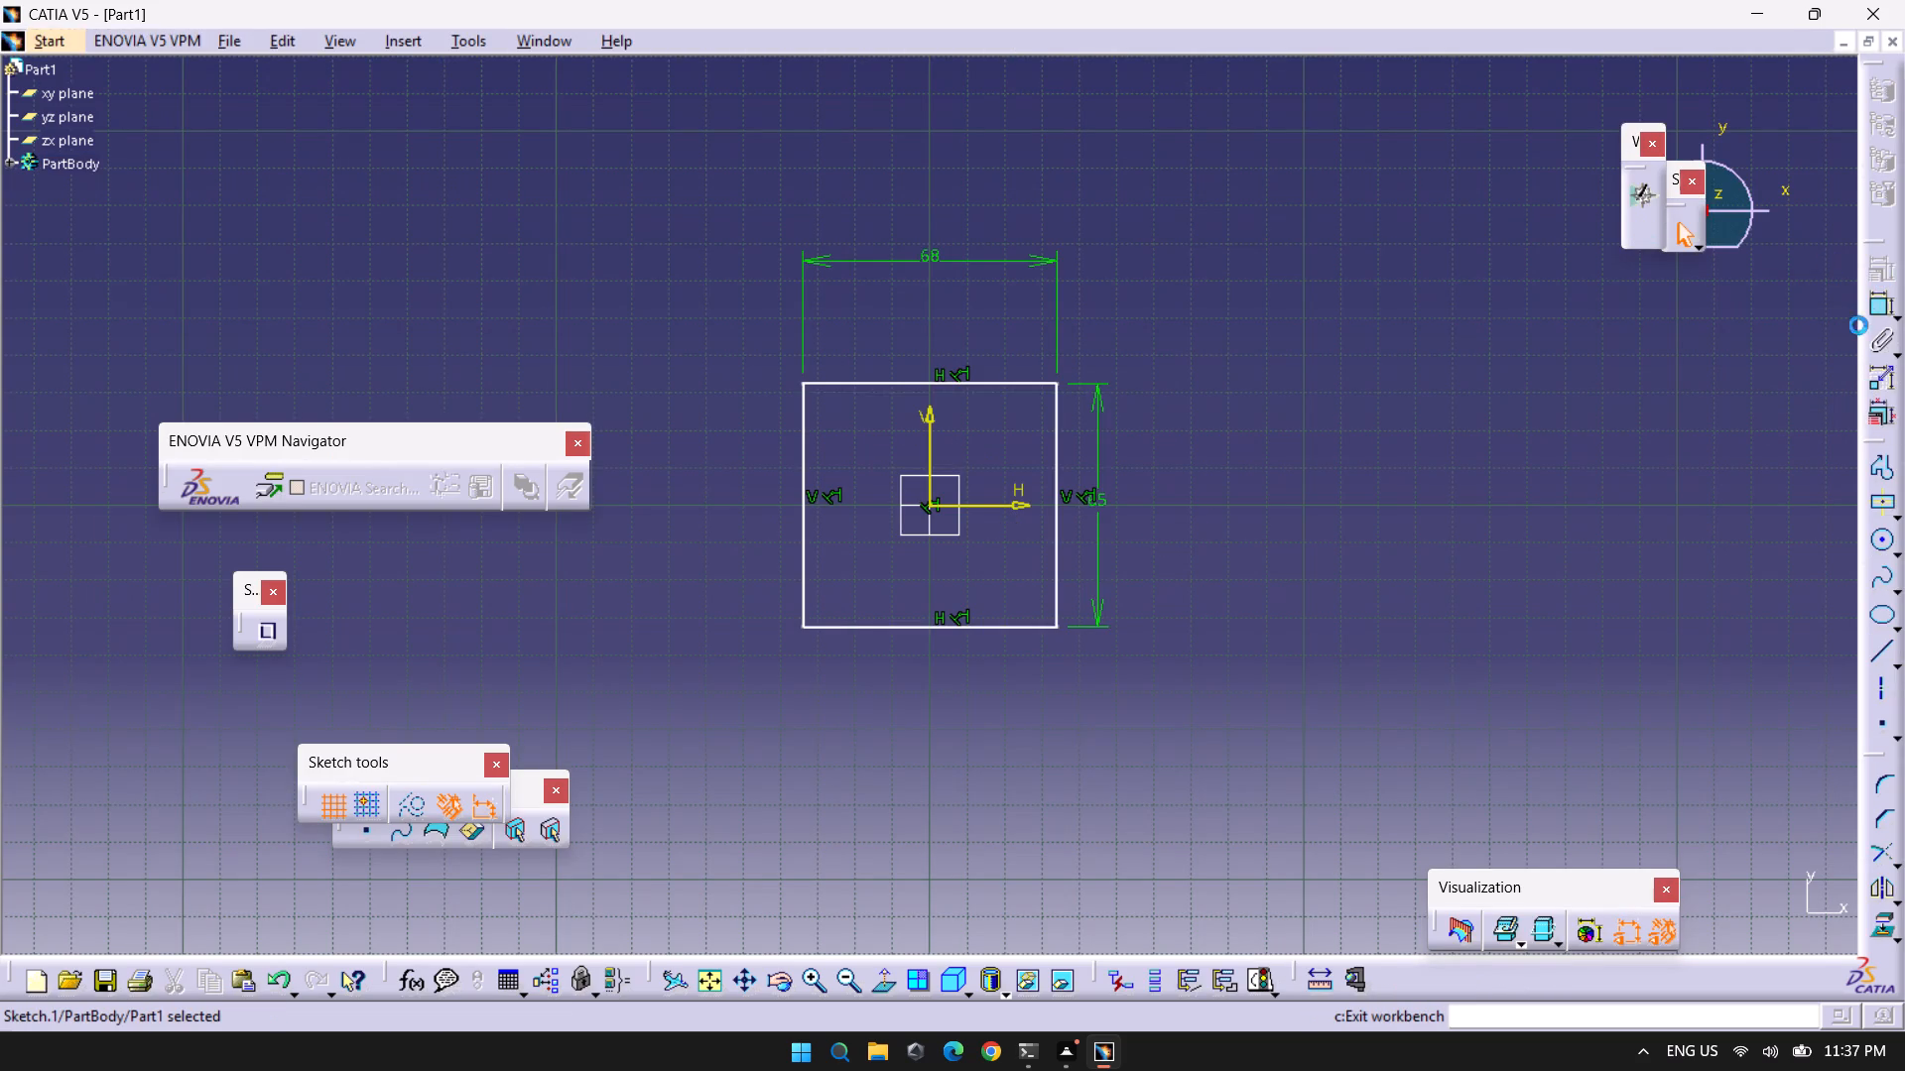
{"action": "left_click", "coordinate": [1885, 428]}
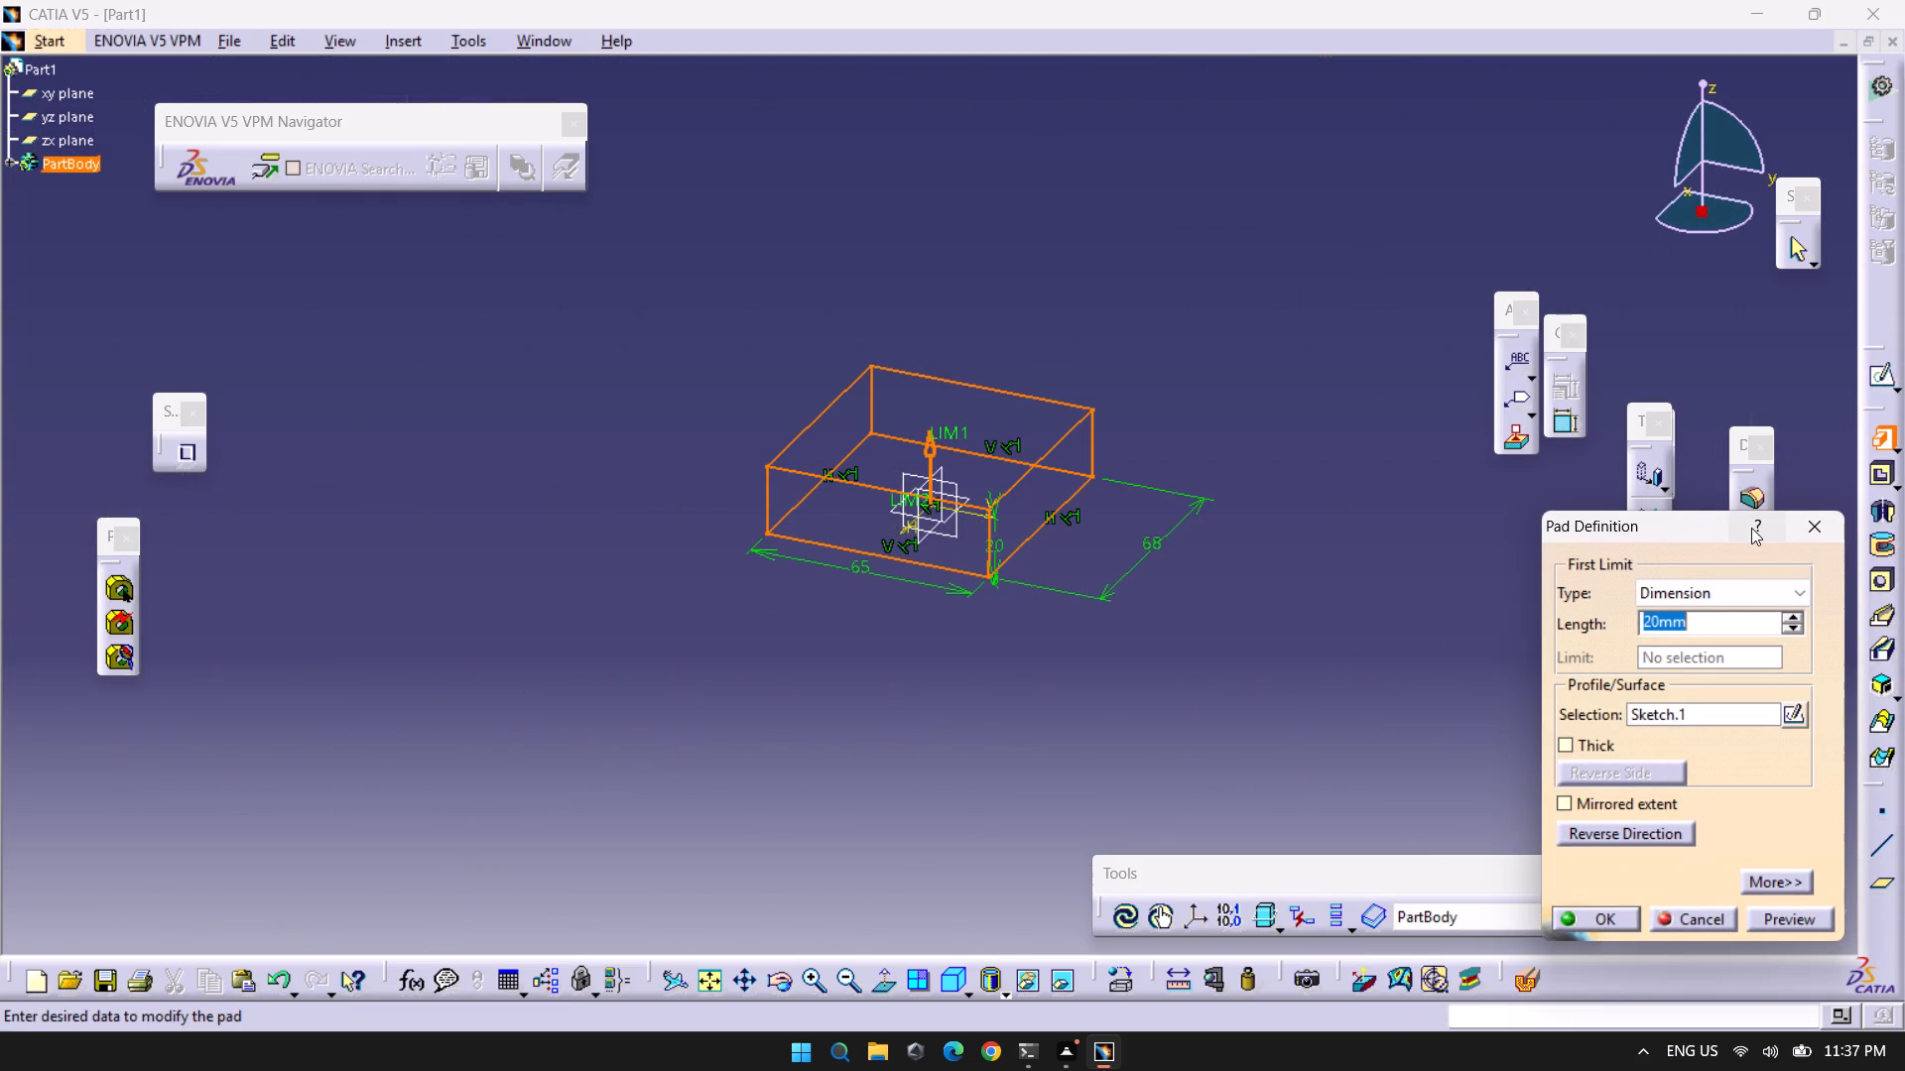
{"action": "type", "text": "28"}
{"action": "key", "text": "Return"}
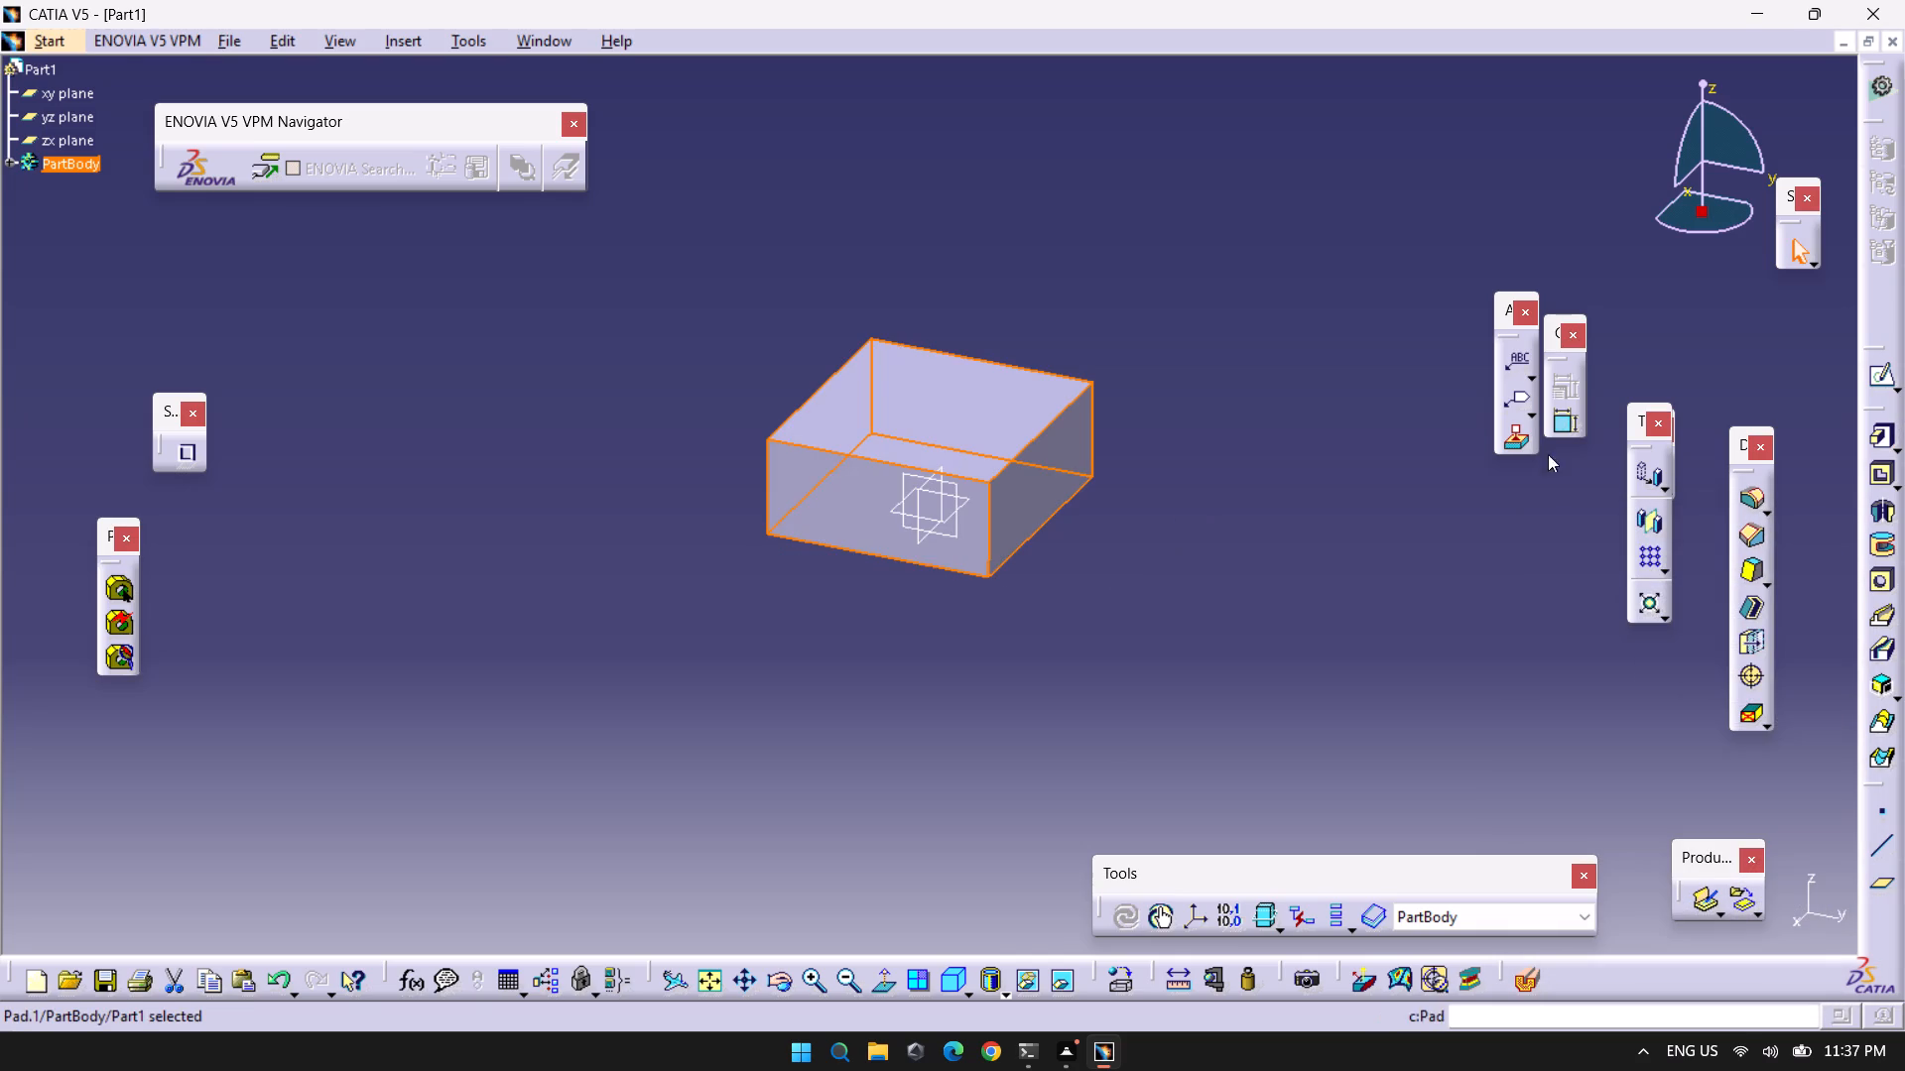
{"action": "left_click", "coordinate": [1337, 395]}
Open a sketch on the block's top face and project the face's edge on the positive H side.
{"action": "left_click", "coordinate": [966, 418]}
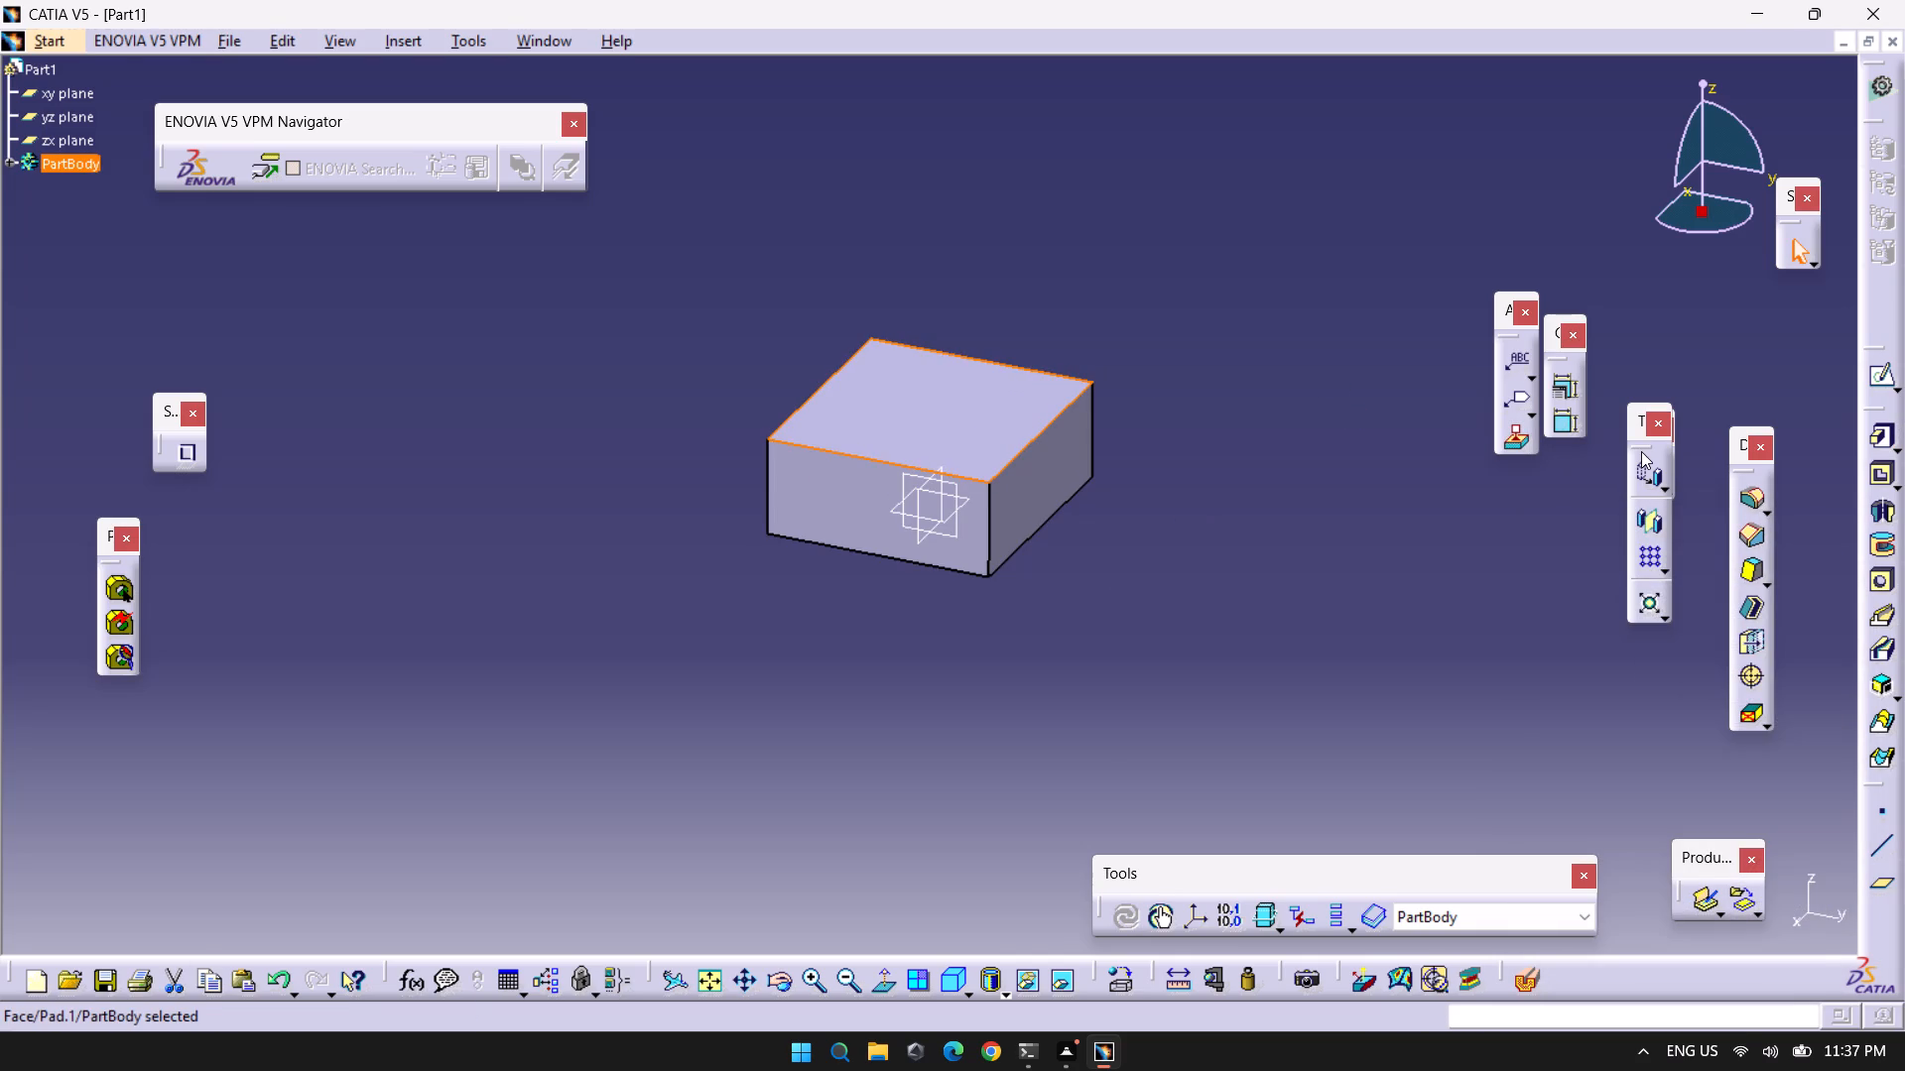
{"action": "left_click", "coordinate": [1887, 381]}
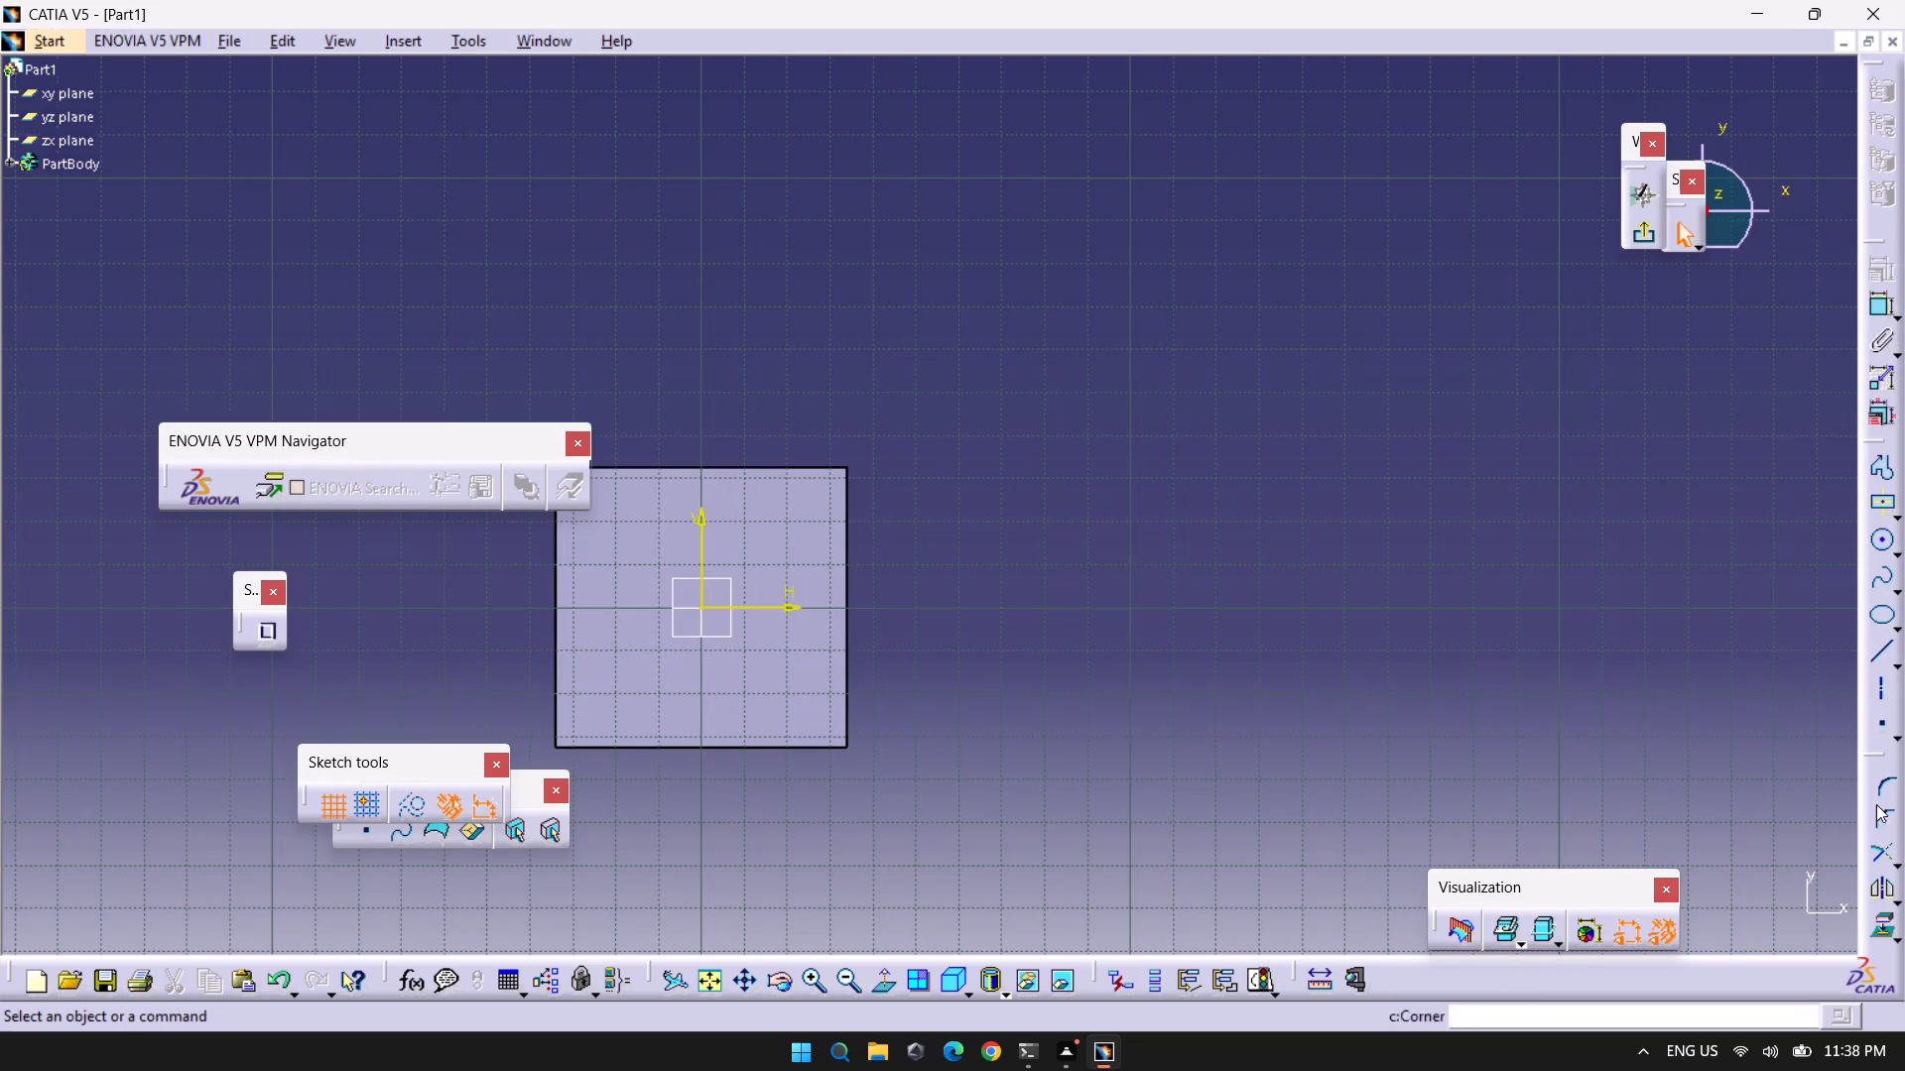
{"action": "left_click", "coordinate": [1890, 927]}
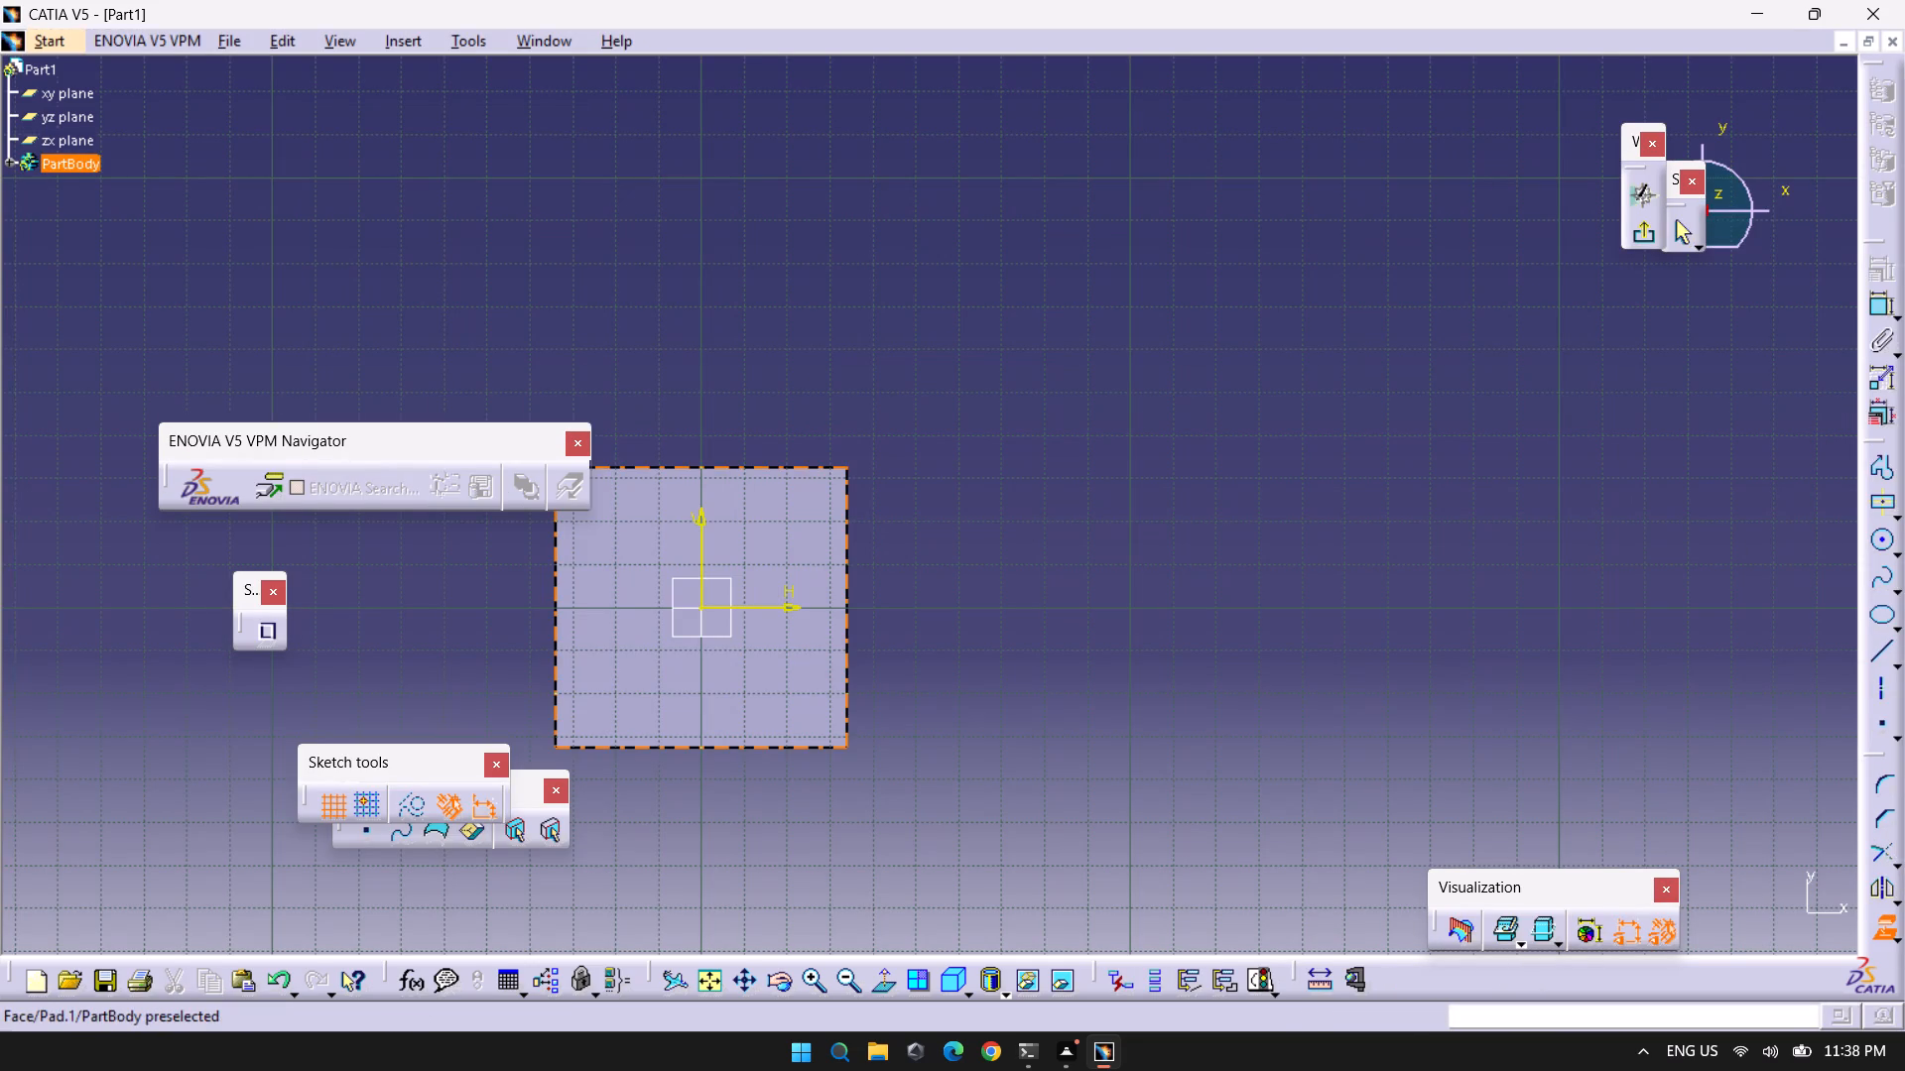
{"action": "left_click", "coordinate": [847, 545]}
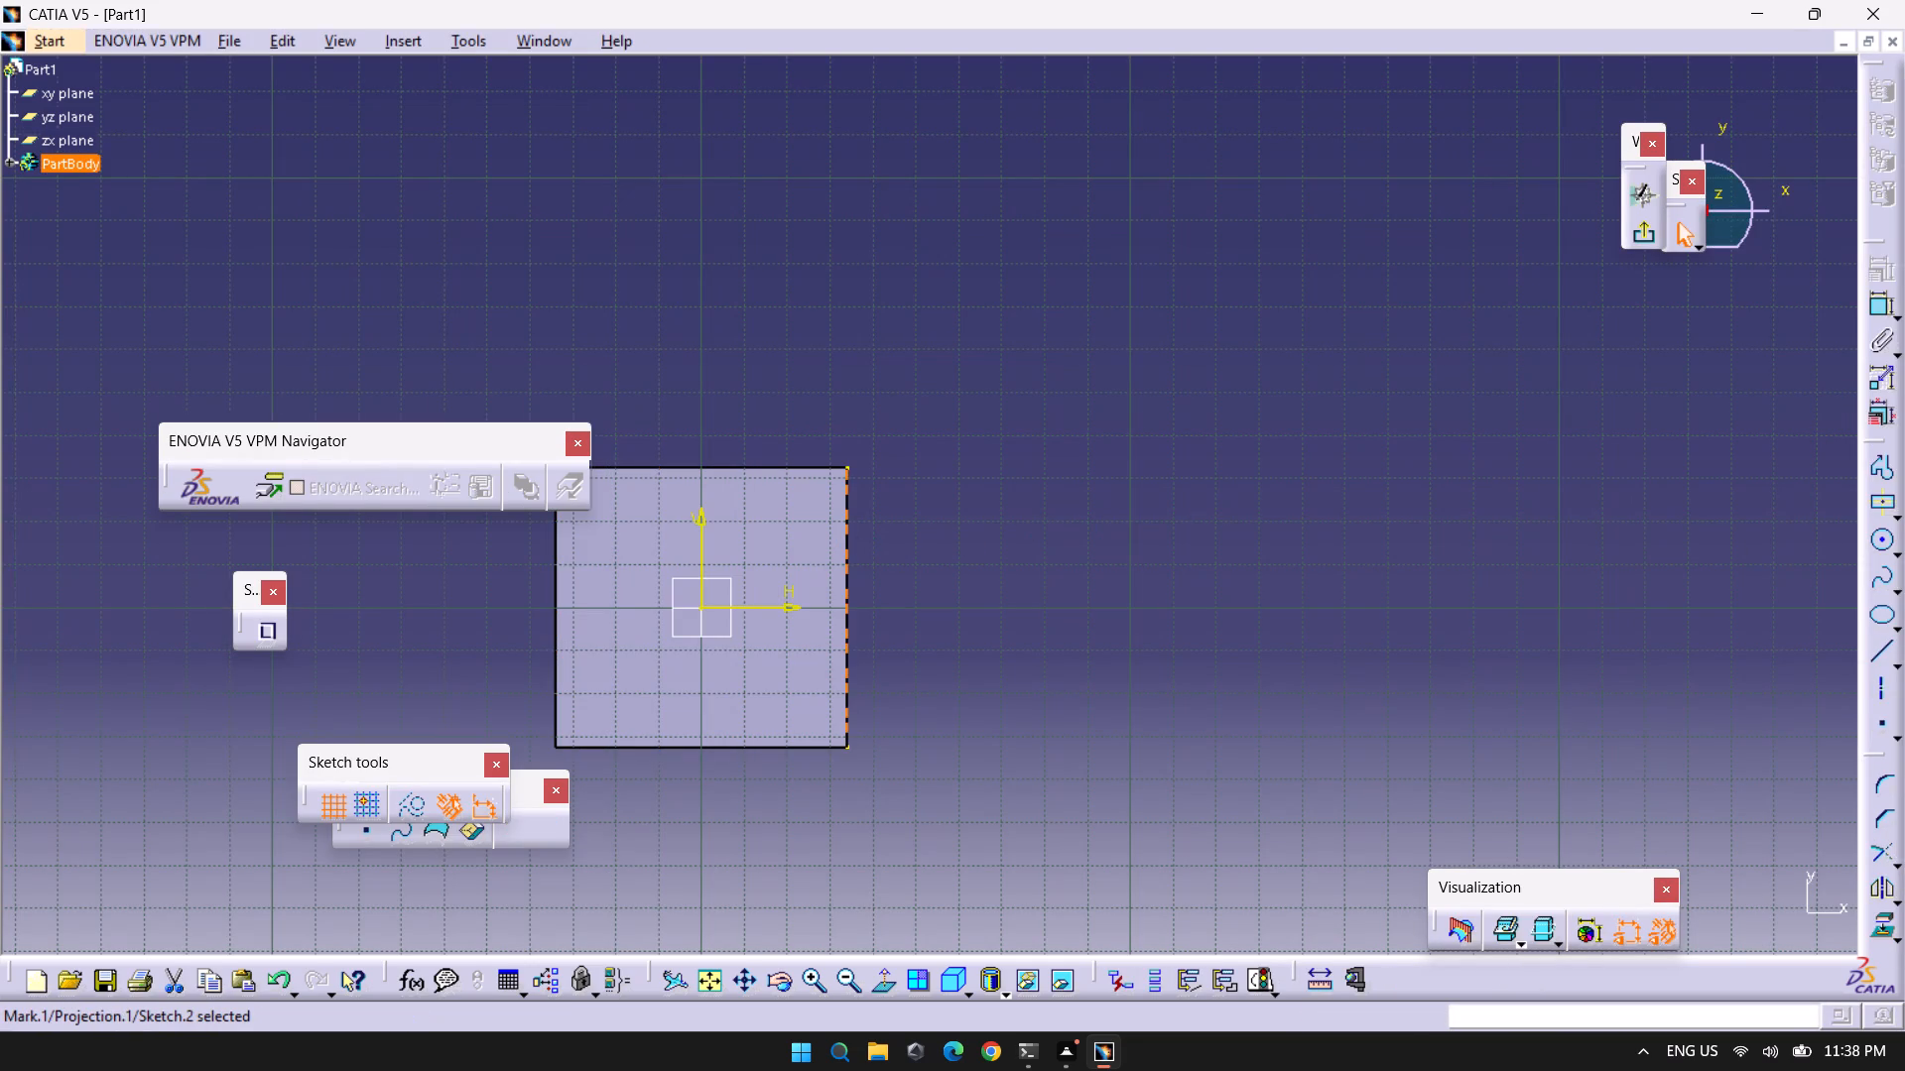
{"action": "middle_click_drag", "start_coordinate": [1199, 508], "coordinate": [1425, 477]}
Draw a three-line profile from the projected edge's upper end: 18 mm inward, down to the opposite edge, and back to the projected edge.
{"action": "left_click", "coordinate": [1882, 453]}
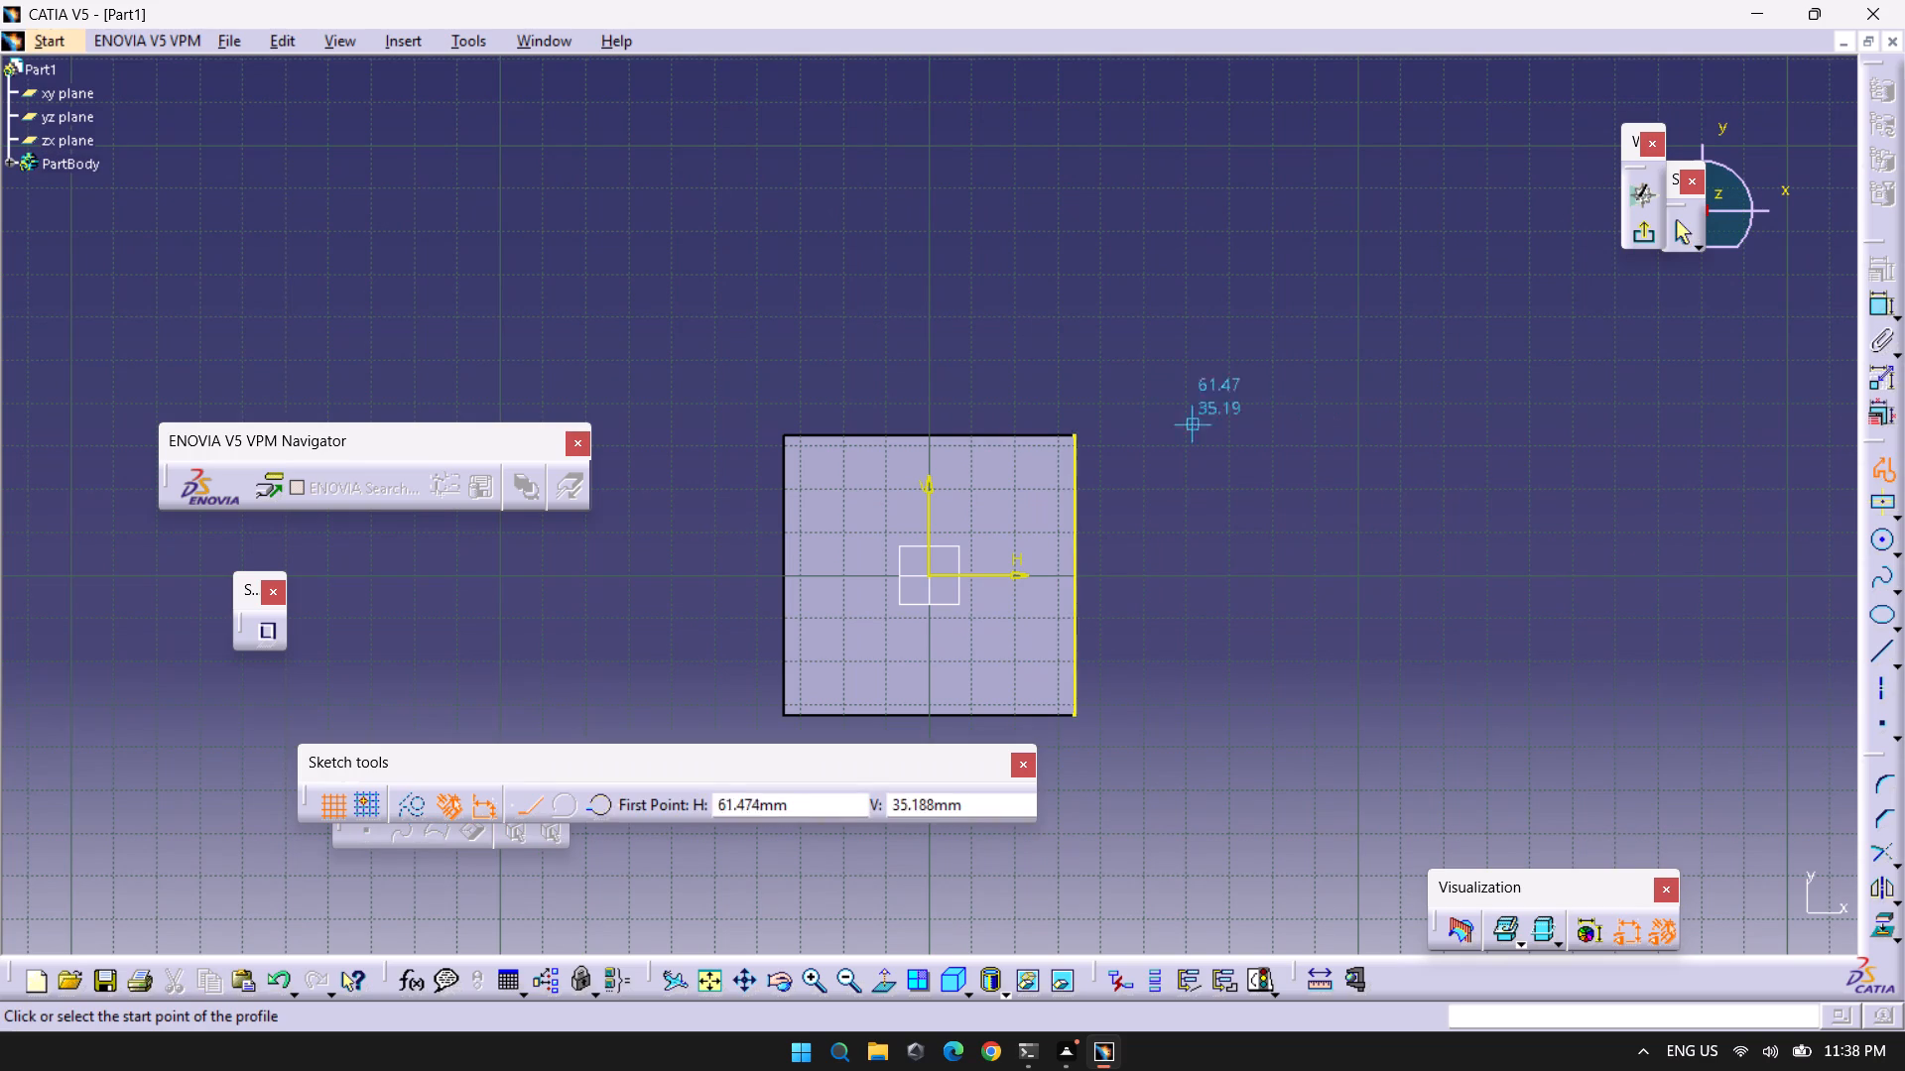
{"action": "left_click", "coordinate": [1077, 437]}
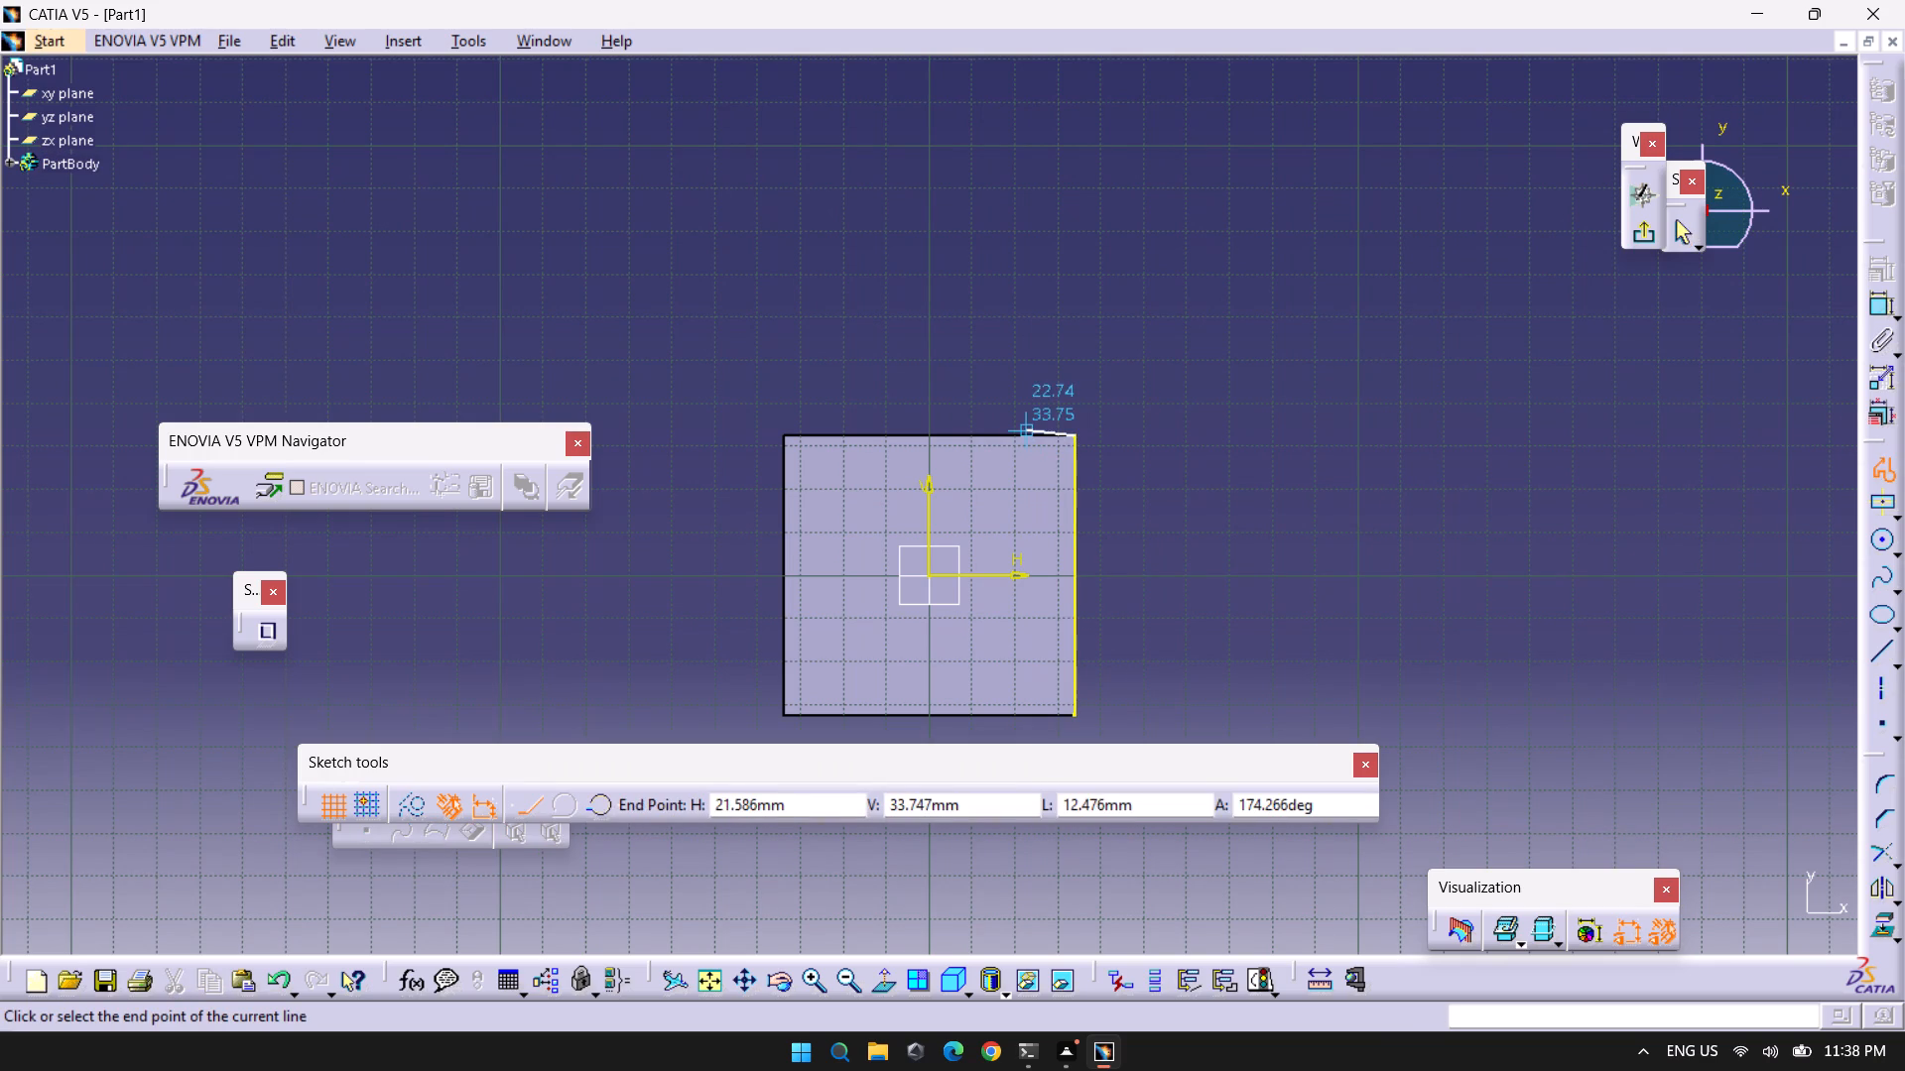
{"action": "key", "text": "Tab"}
{"action": "key", "text": "Tab"}
{"action": "key", "text": "Tab"}
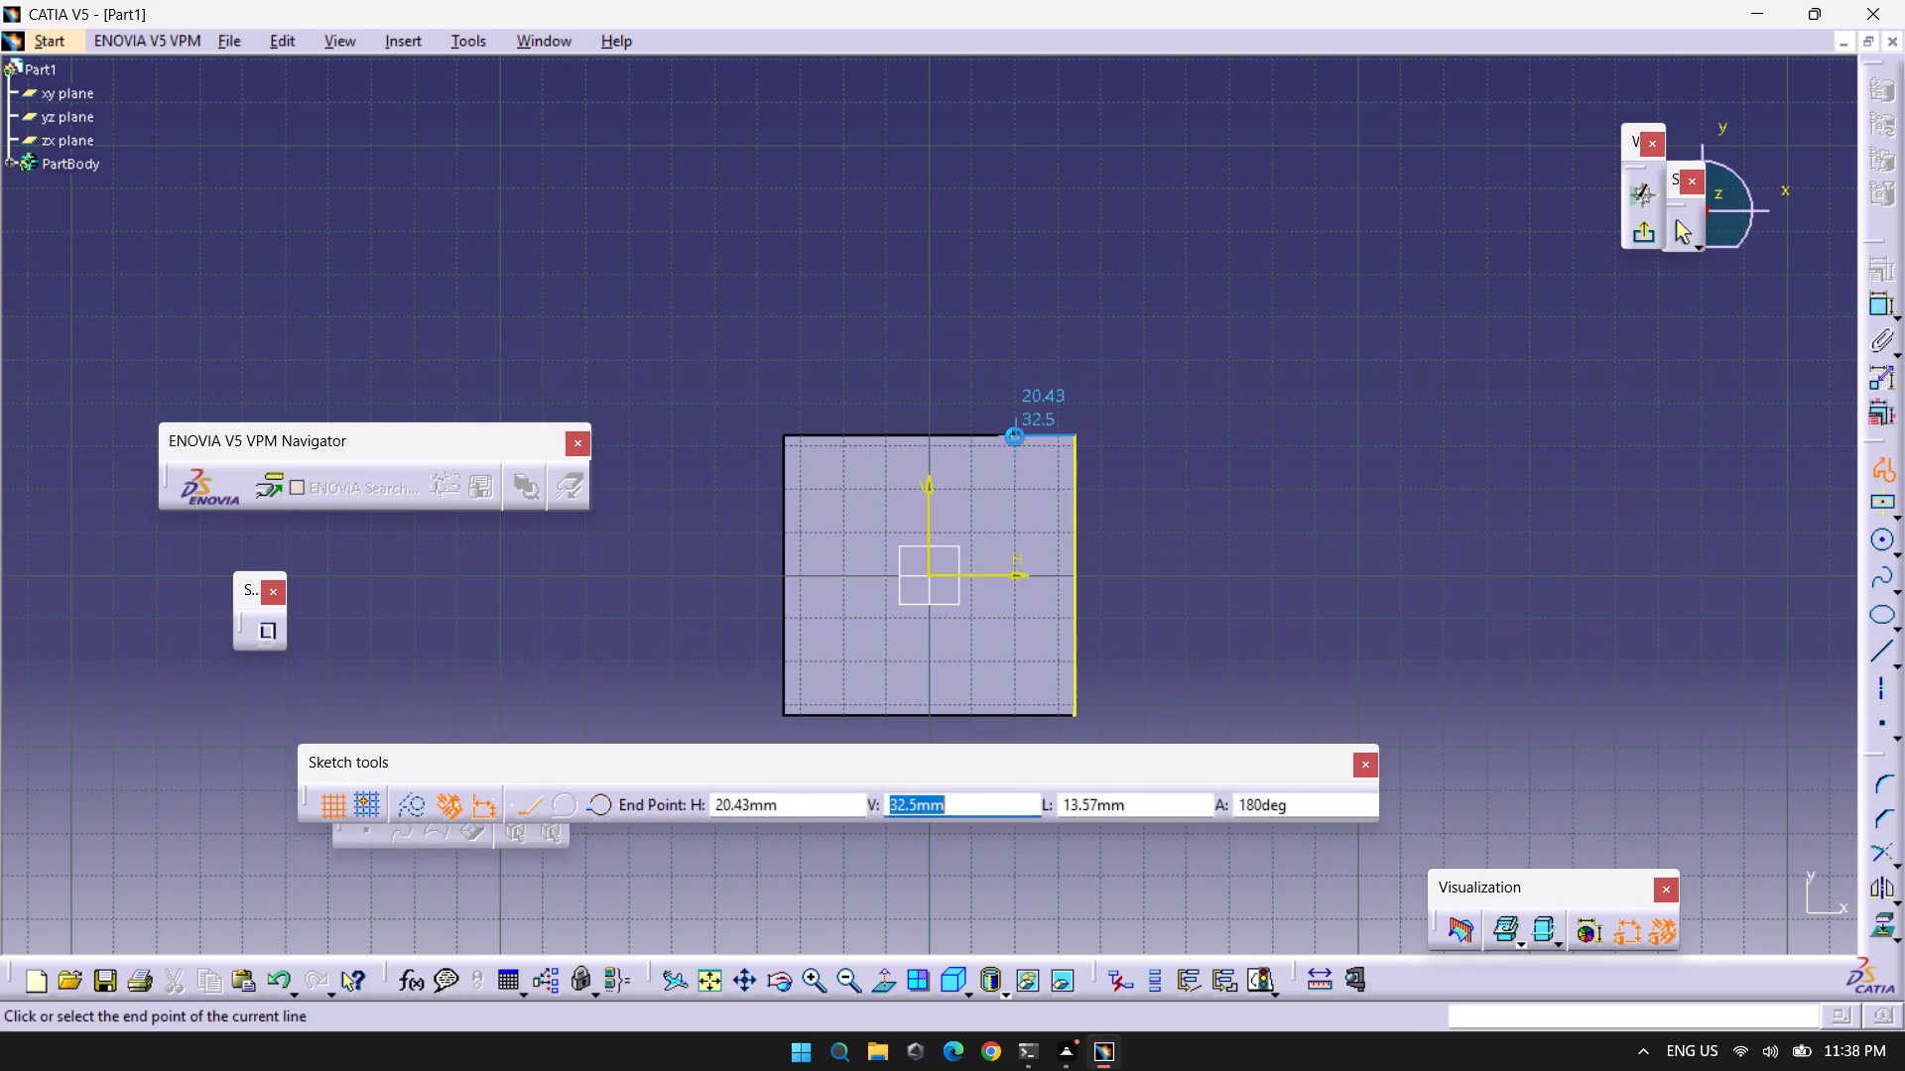
{"action": "type", "text": "18"}
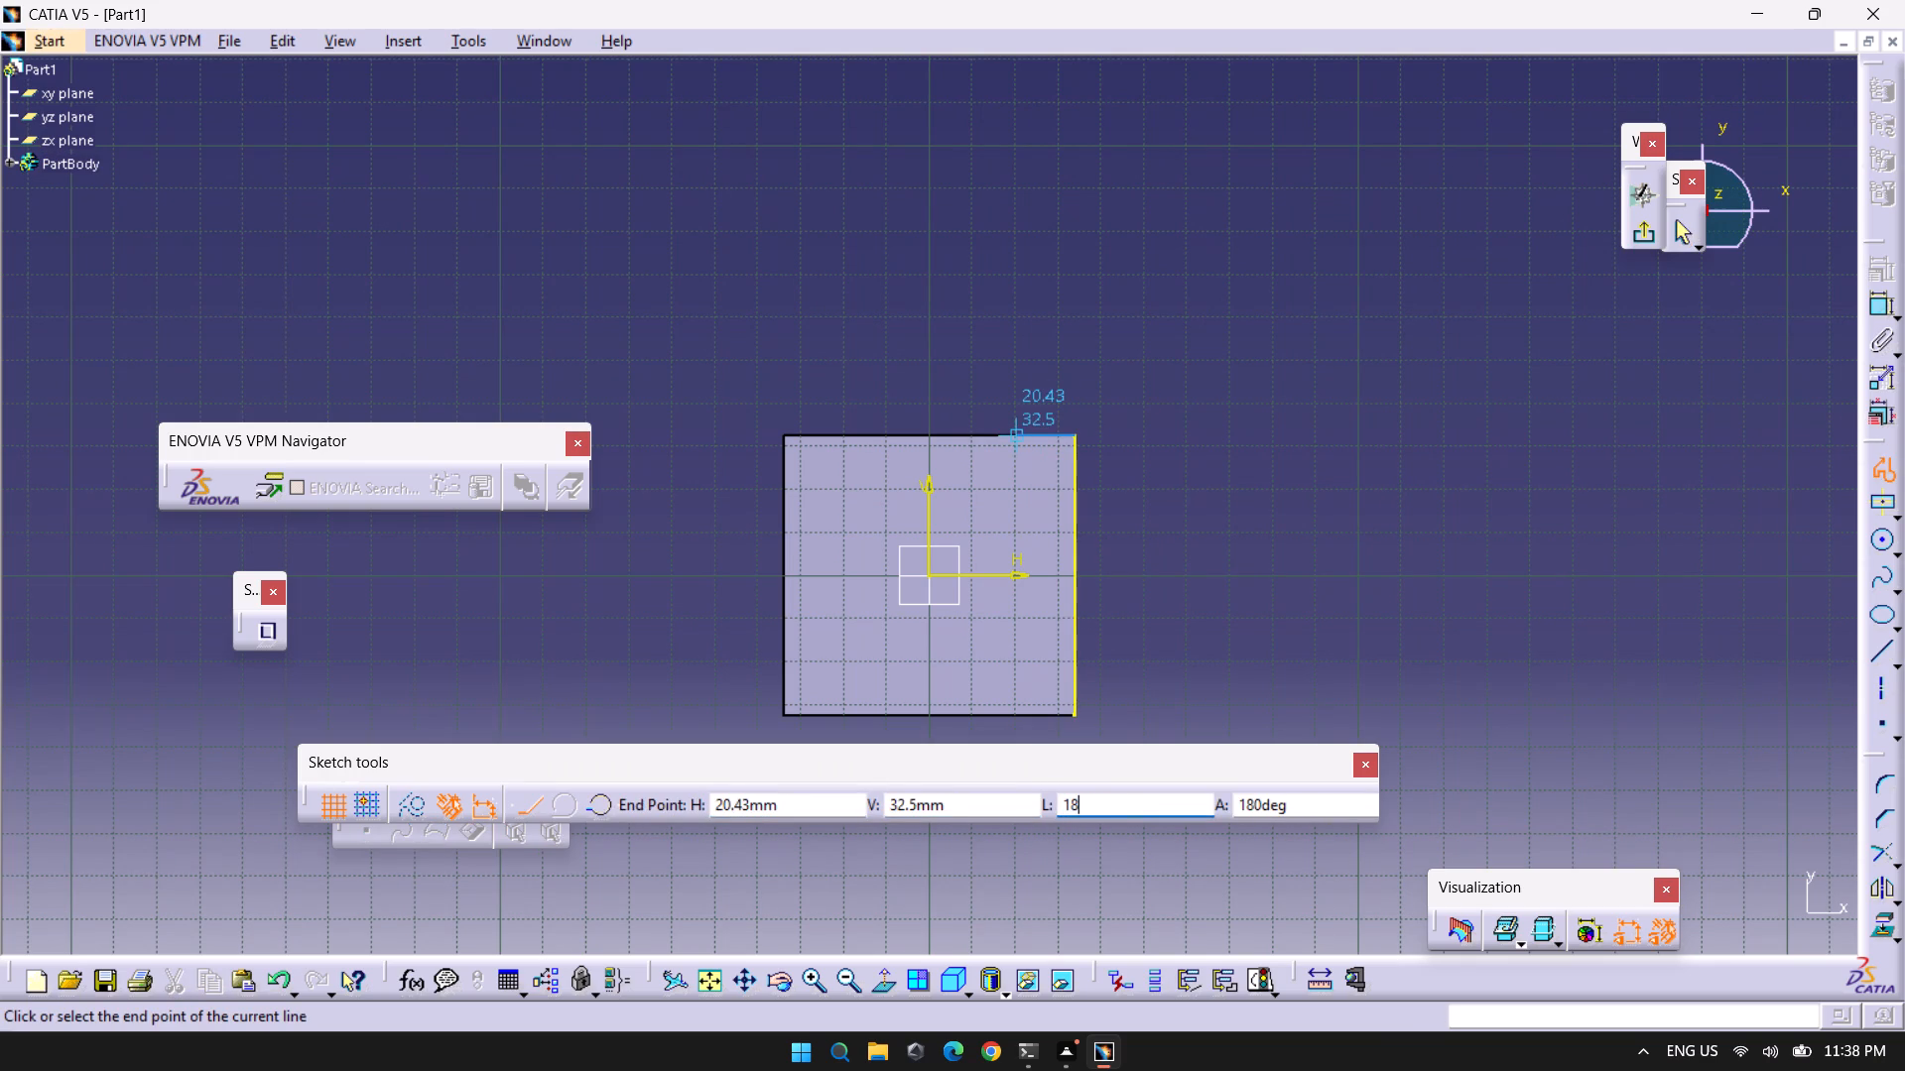
{"action": "key", "text": "Return"}
{"action": "left_click", "coordinate": [1013, 439]}
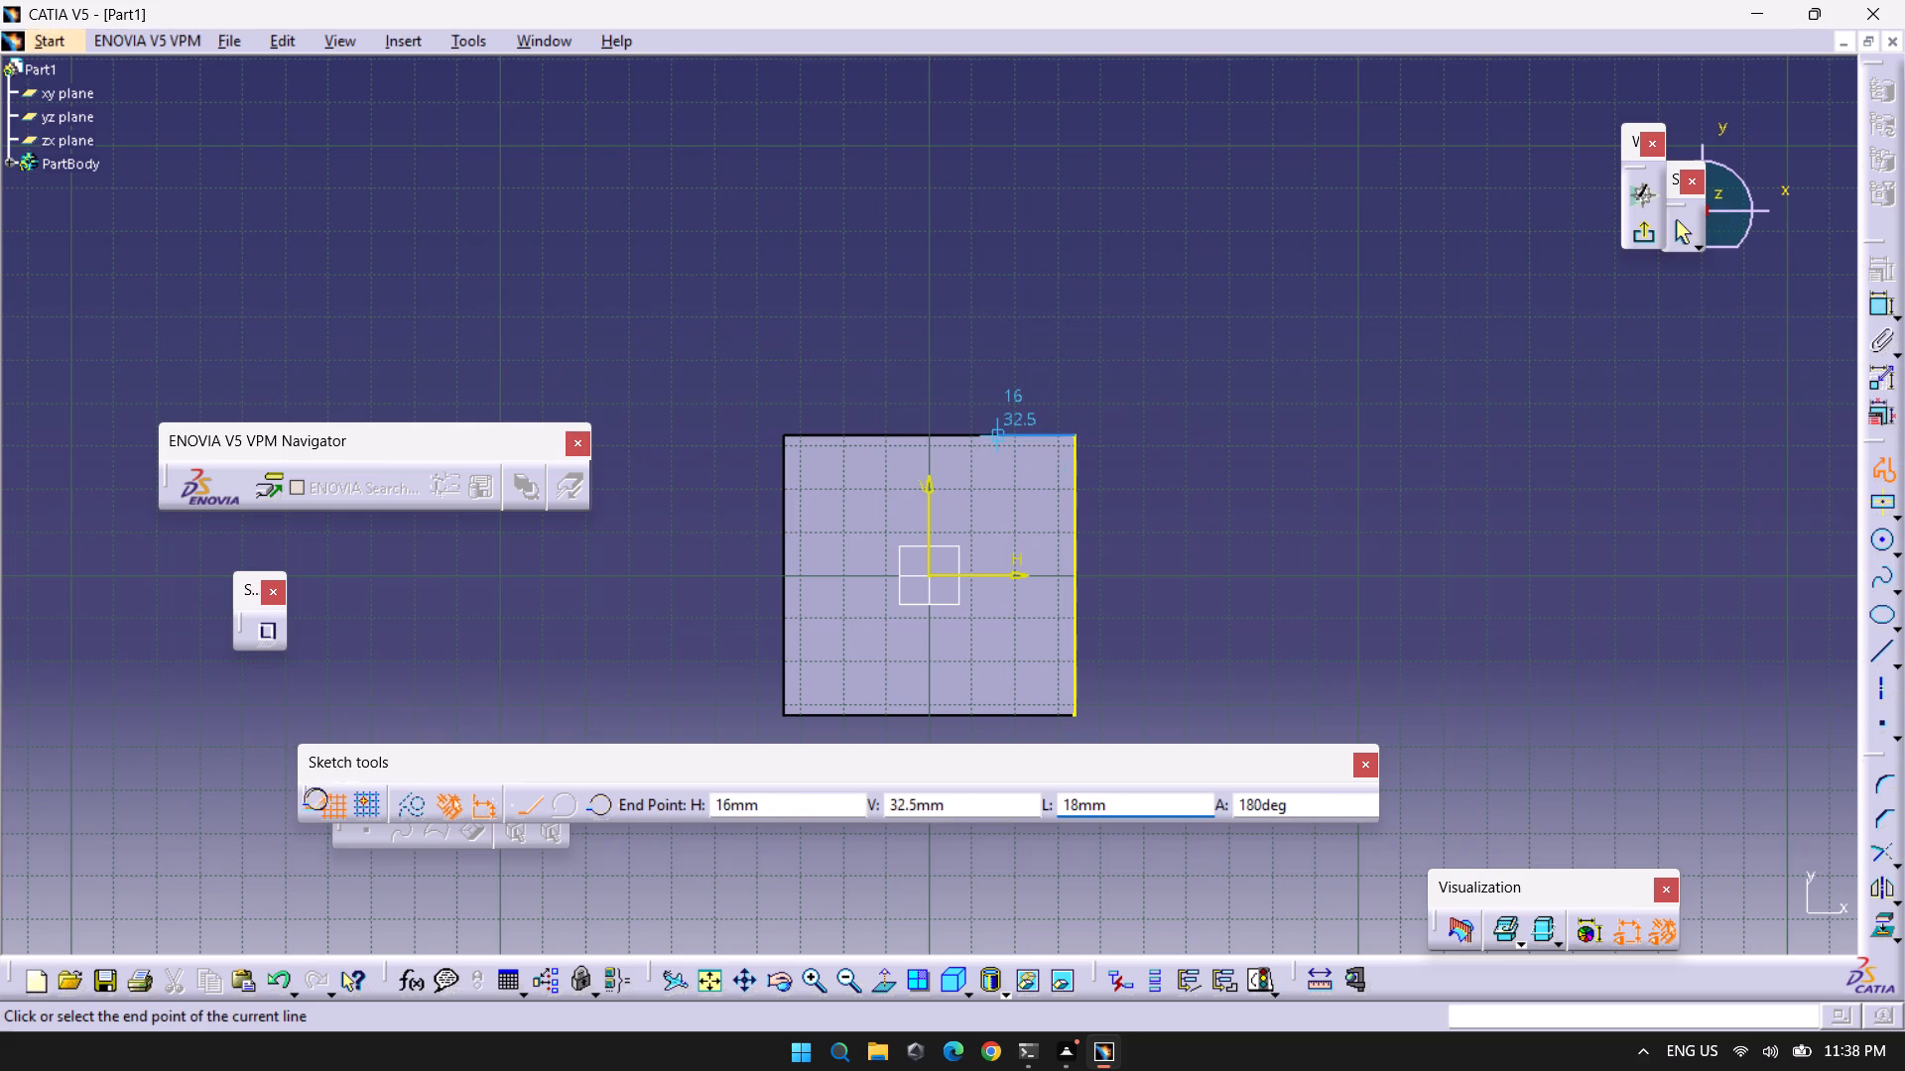
{"action": "left_click", "coordinate": [999, 714]}
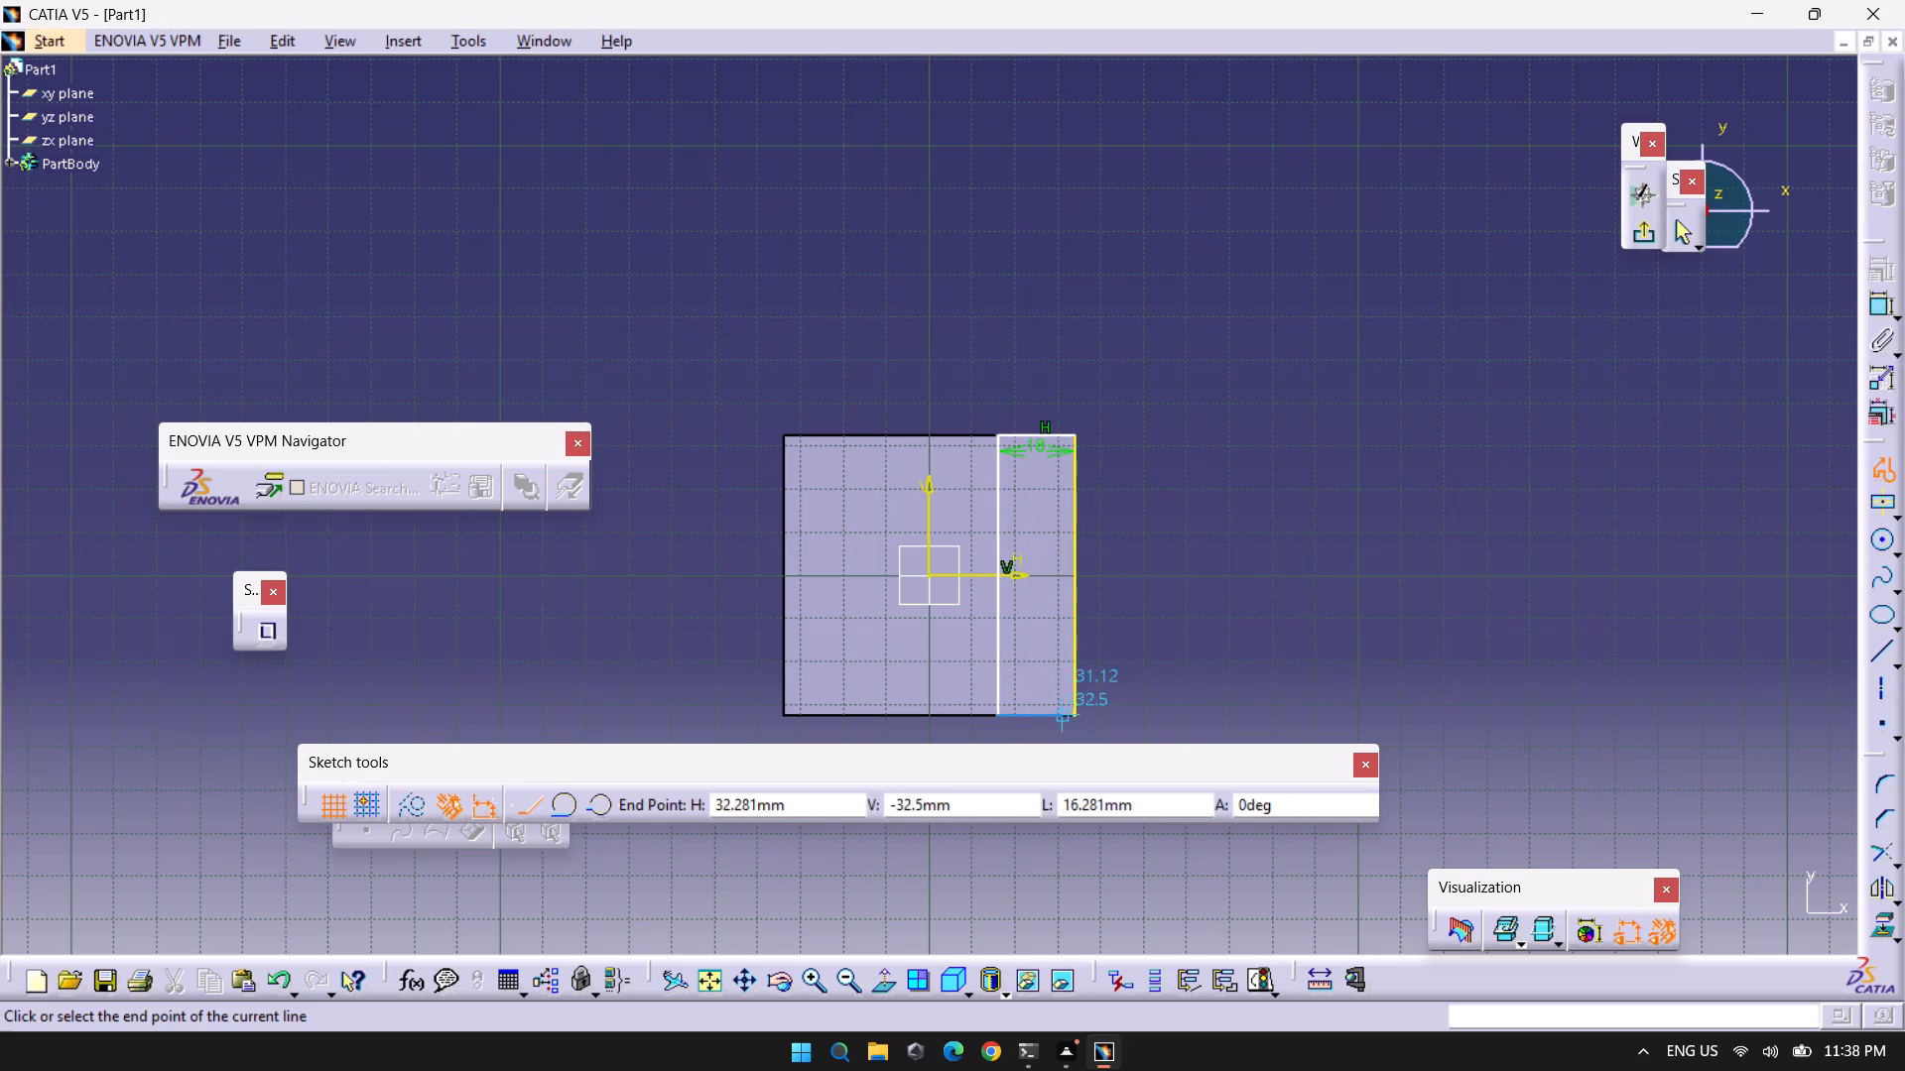
{"action": "left_click", "coordinate": [1073, 715]}
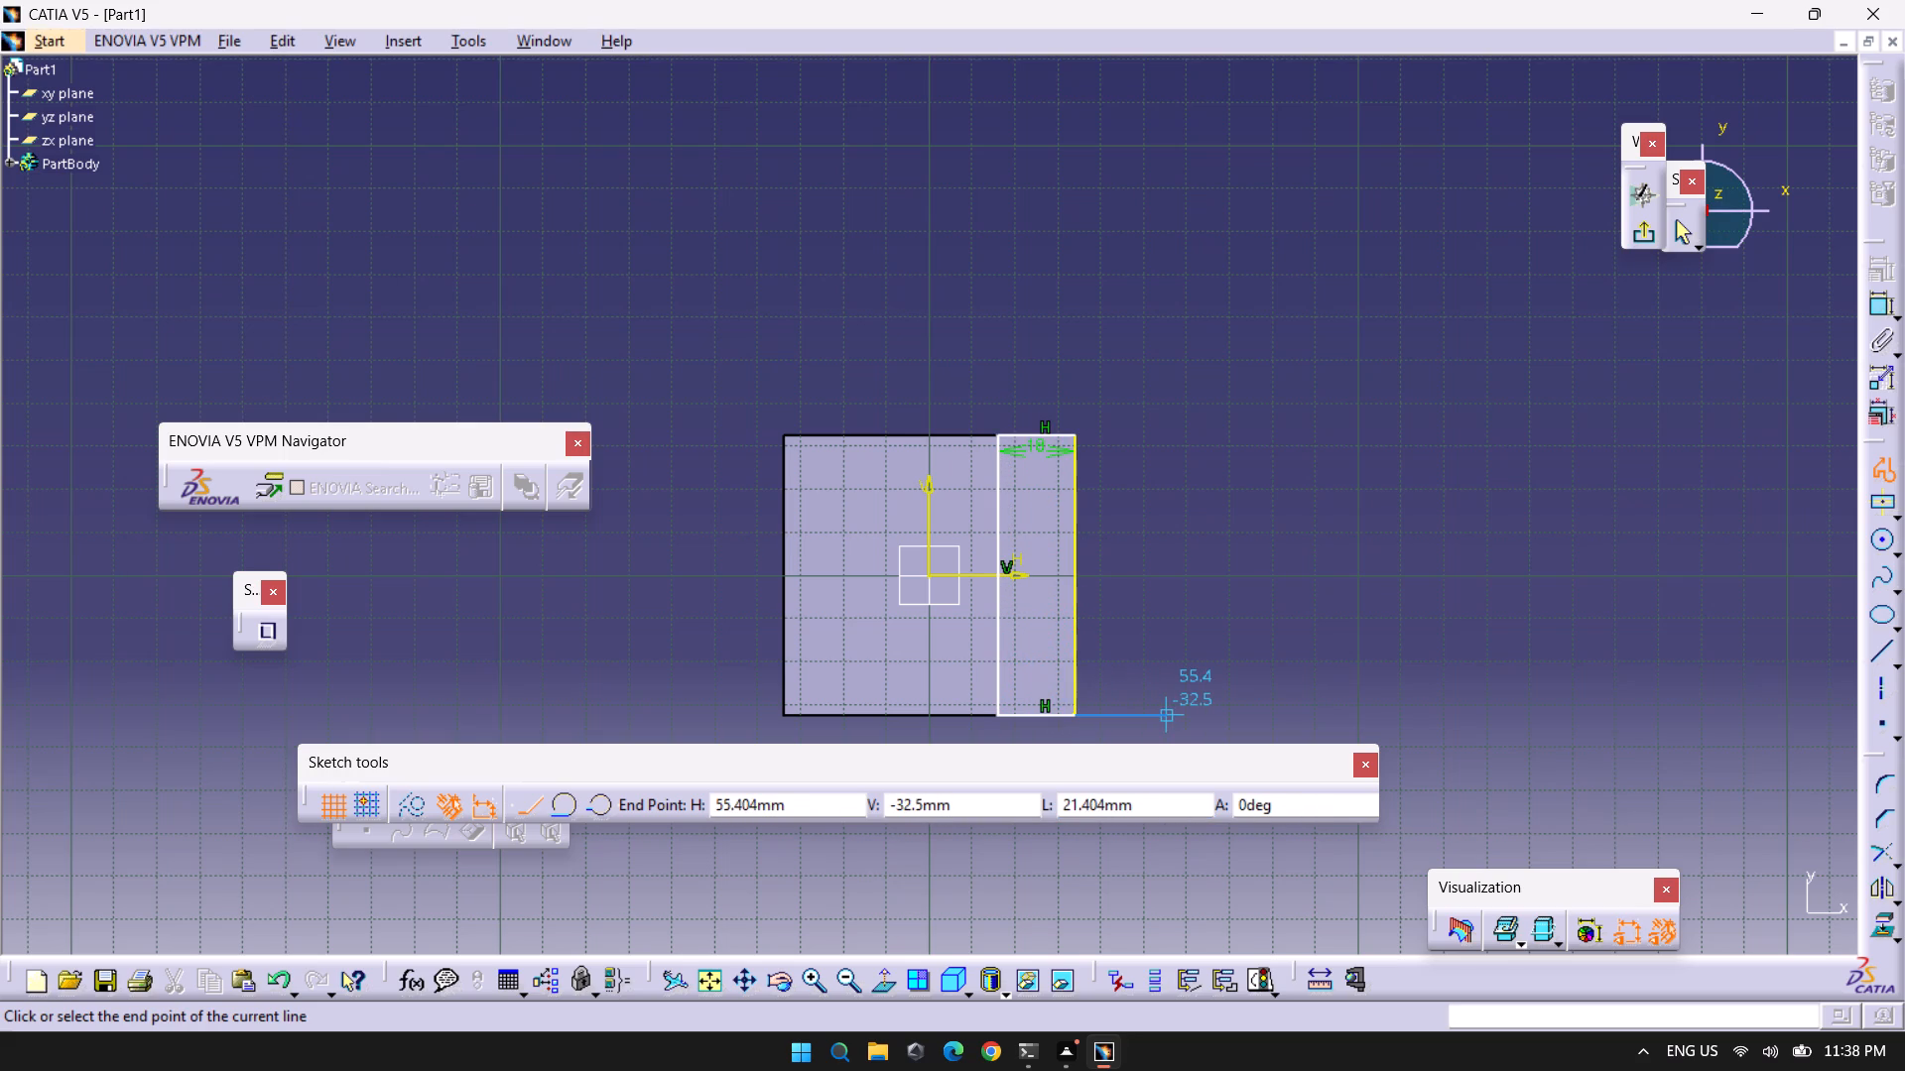
{"action": "key", "text": "Escape"}
{"action": "key", "text": "Escape"}
Delete the projected edge and close the profile with a vertical line between its two open ends.
{"action": "left_click", "coordinate": [1072, 659]}
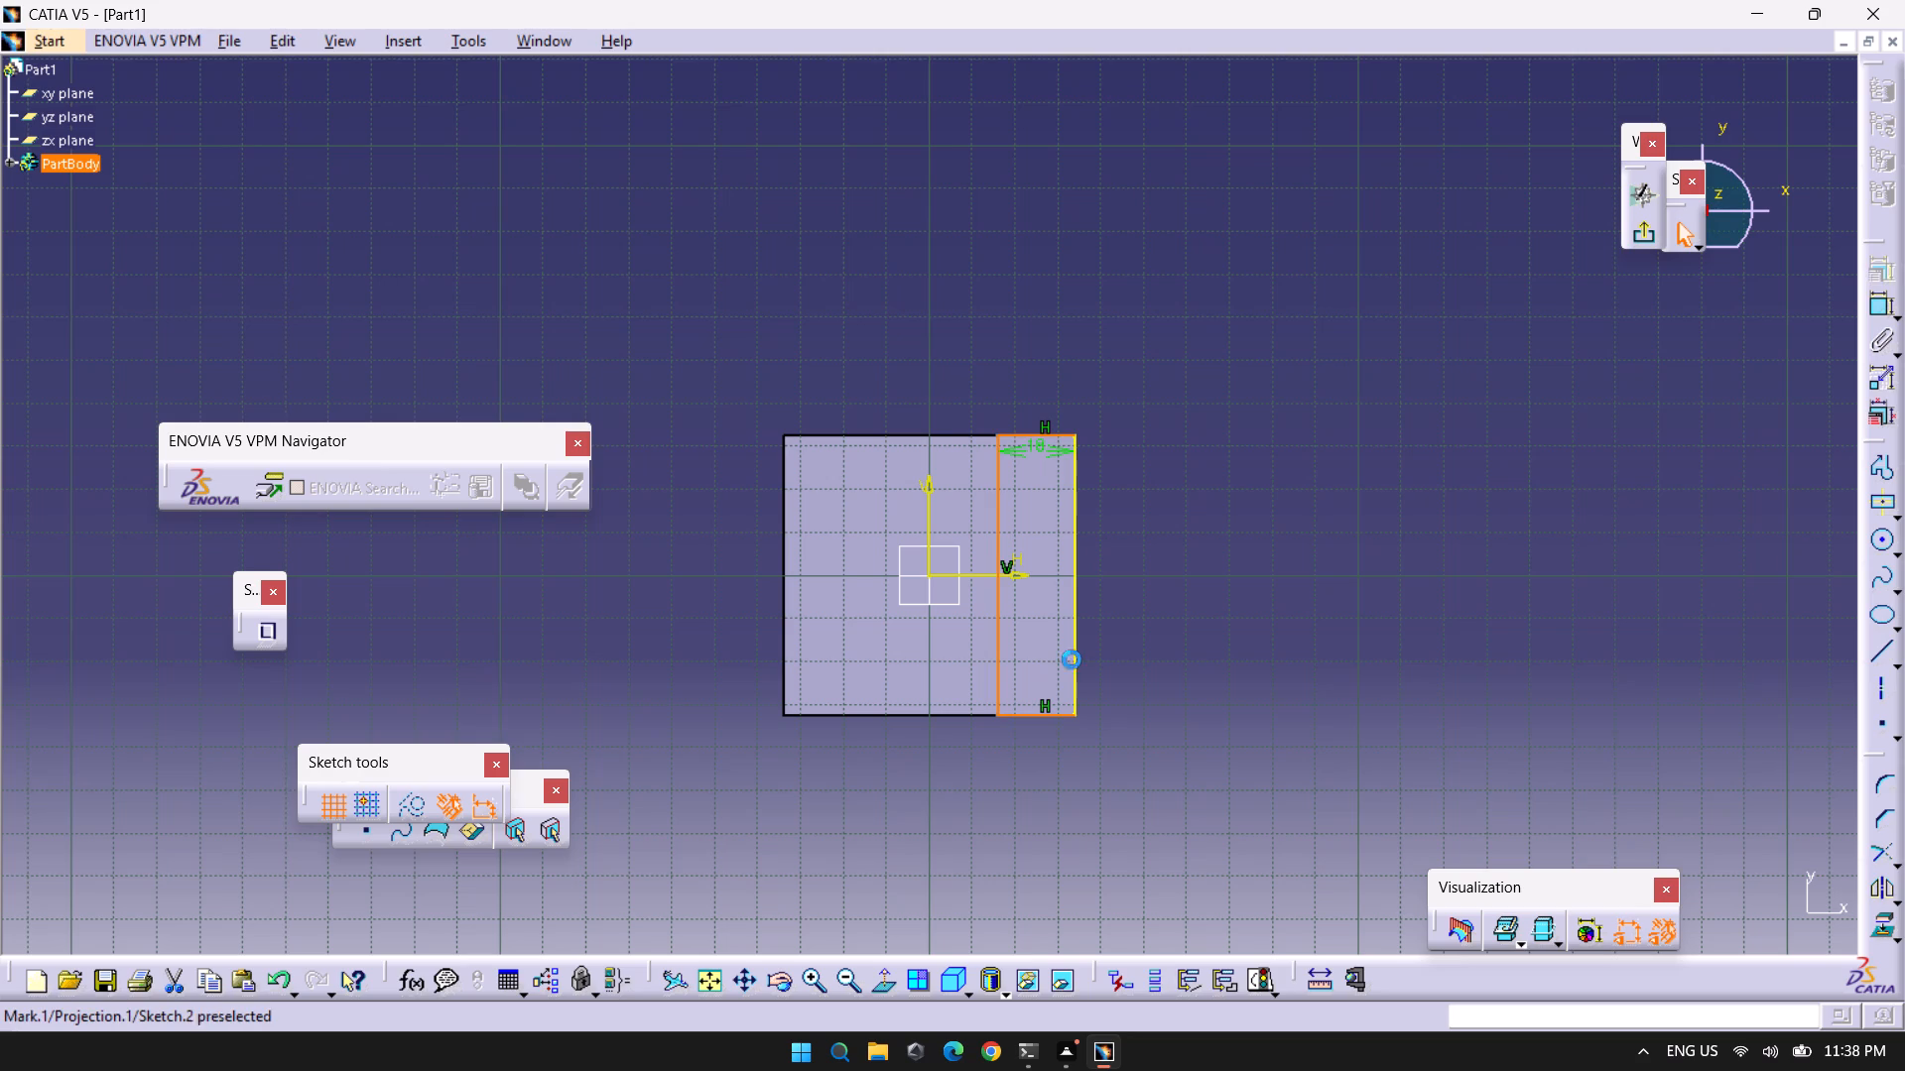
{"action": "key", "text": "Delete"}
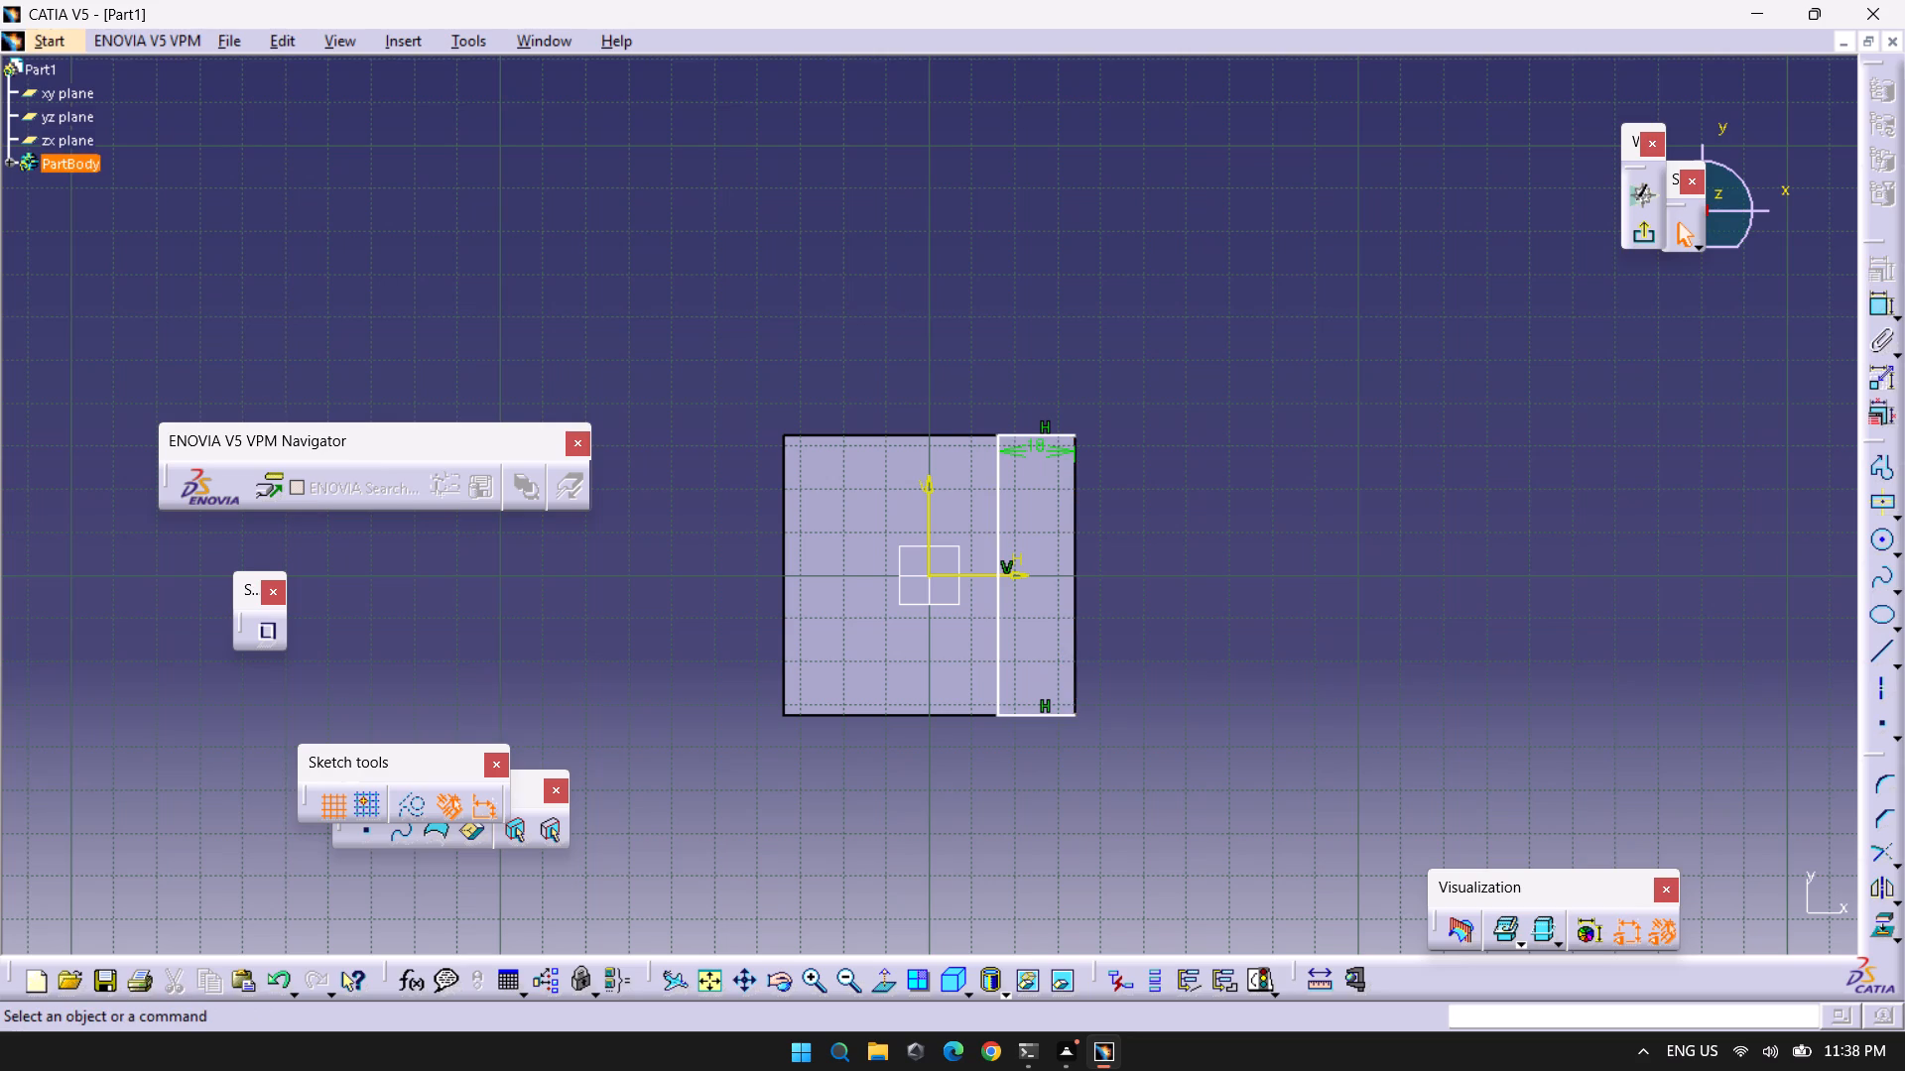
{"action": "left_click", "coordinate": [1878, 645]}
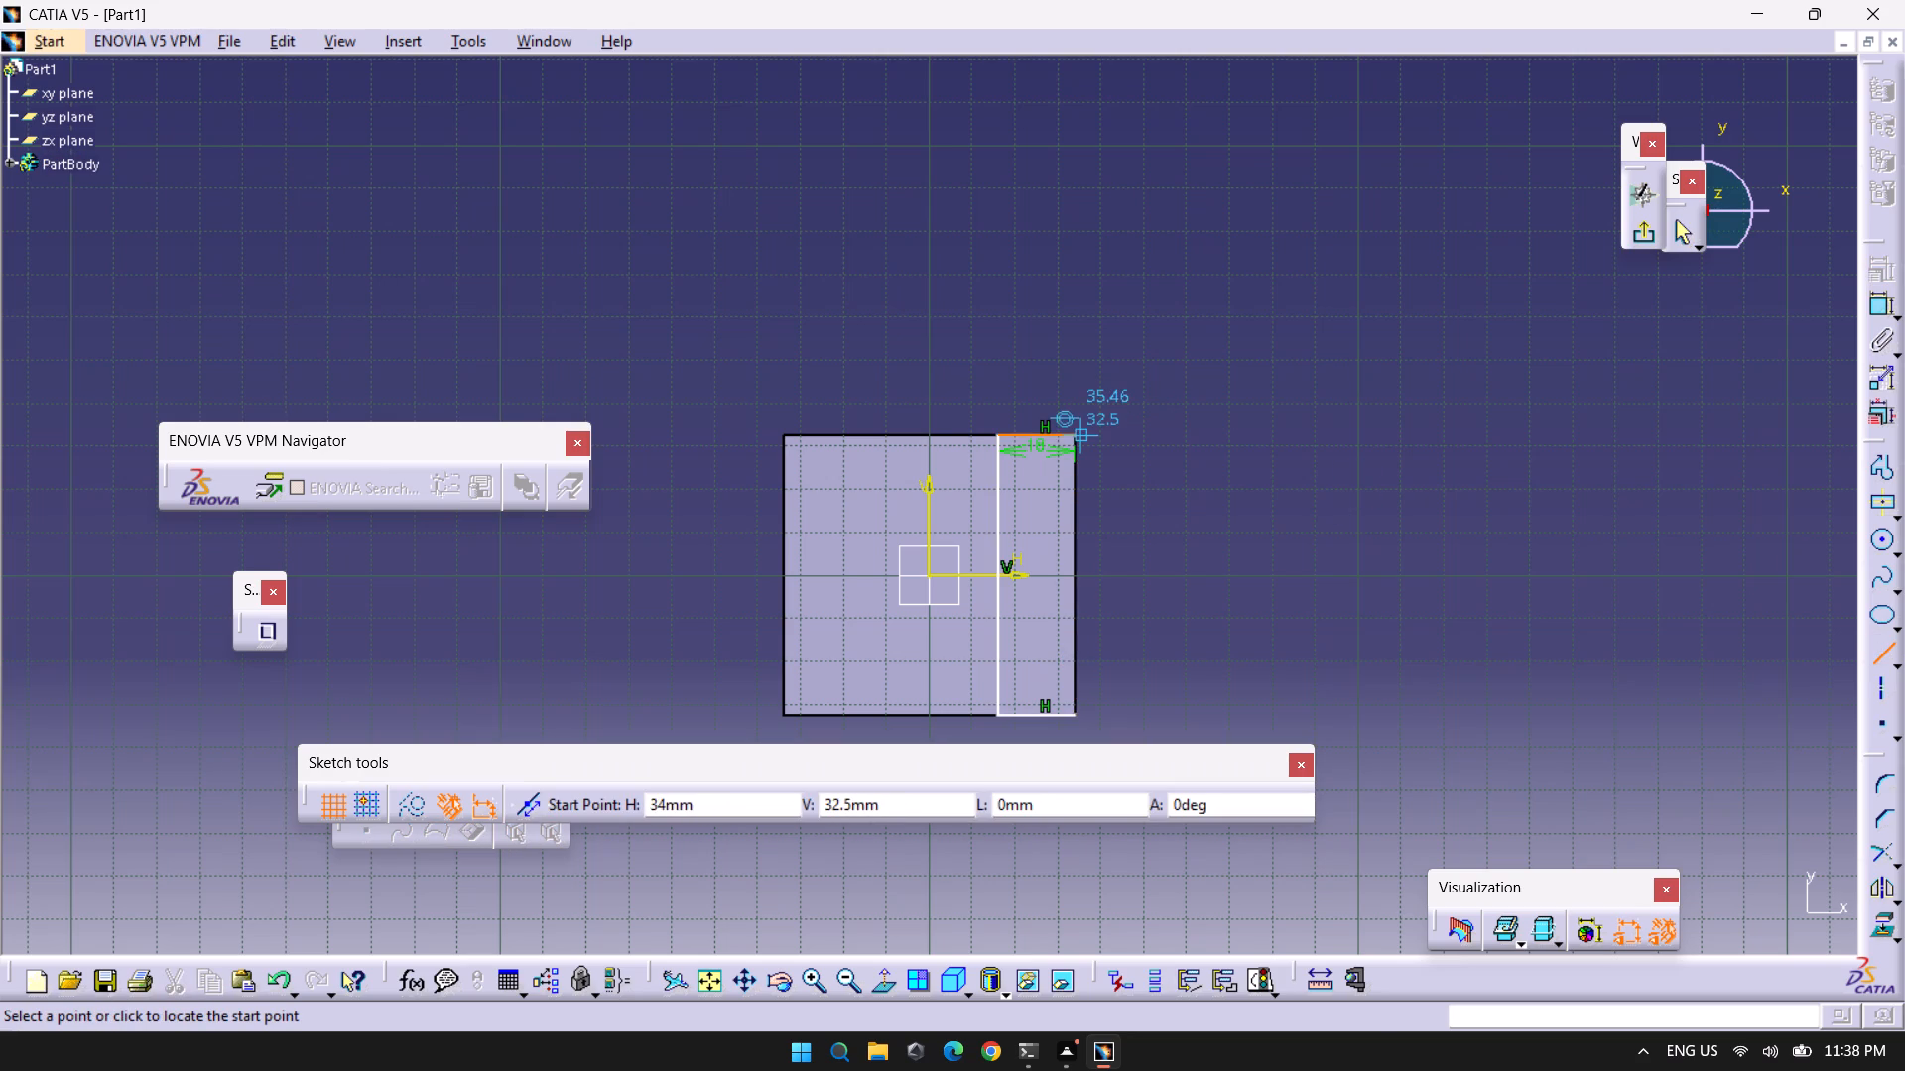
{"action": "left_click", "coordinate": [1076, 436]}
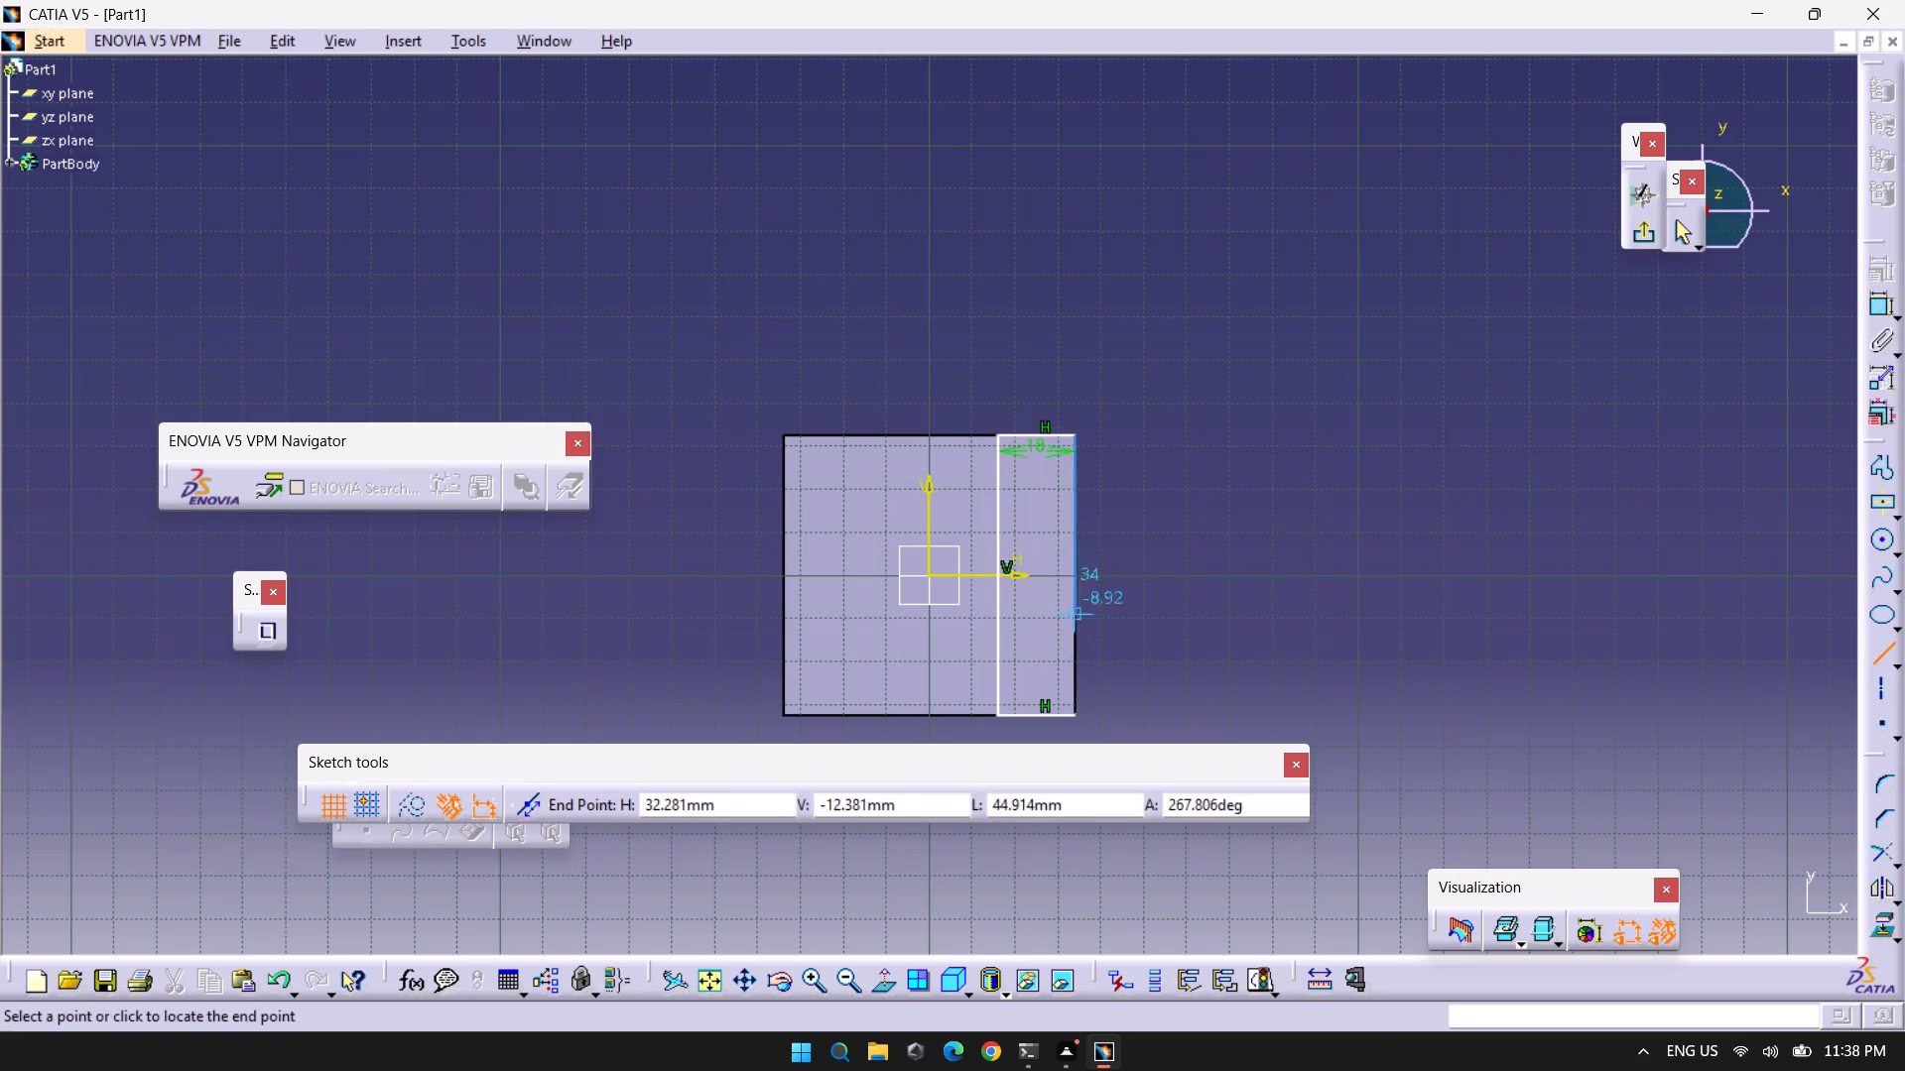
{"action": "left_click", "coordinate": [1081, 713]}
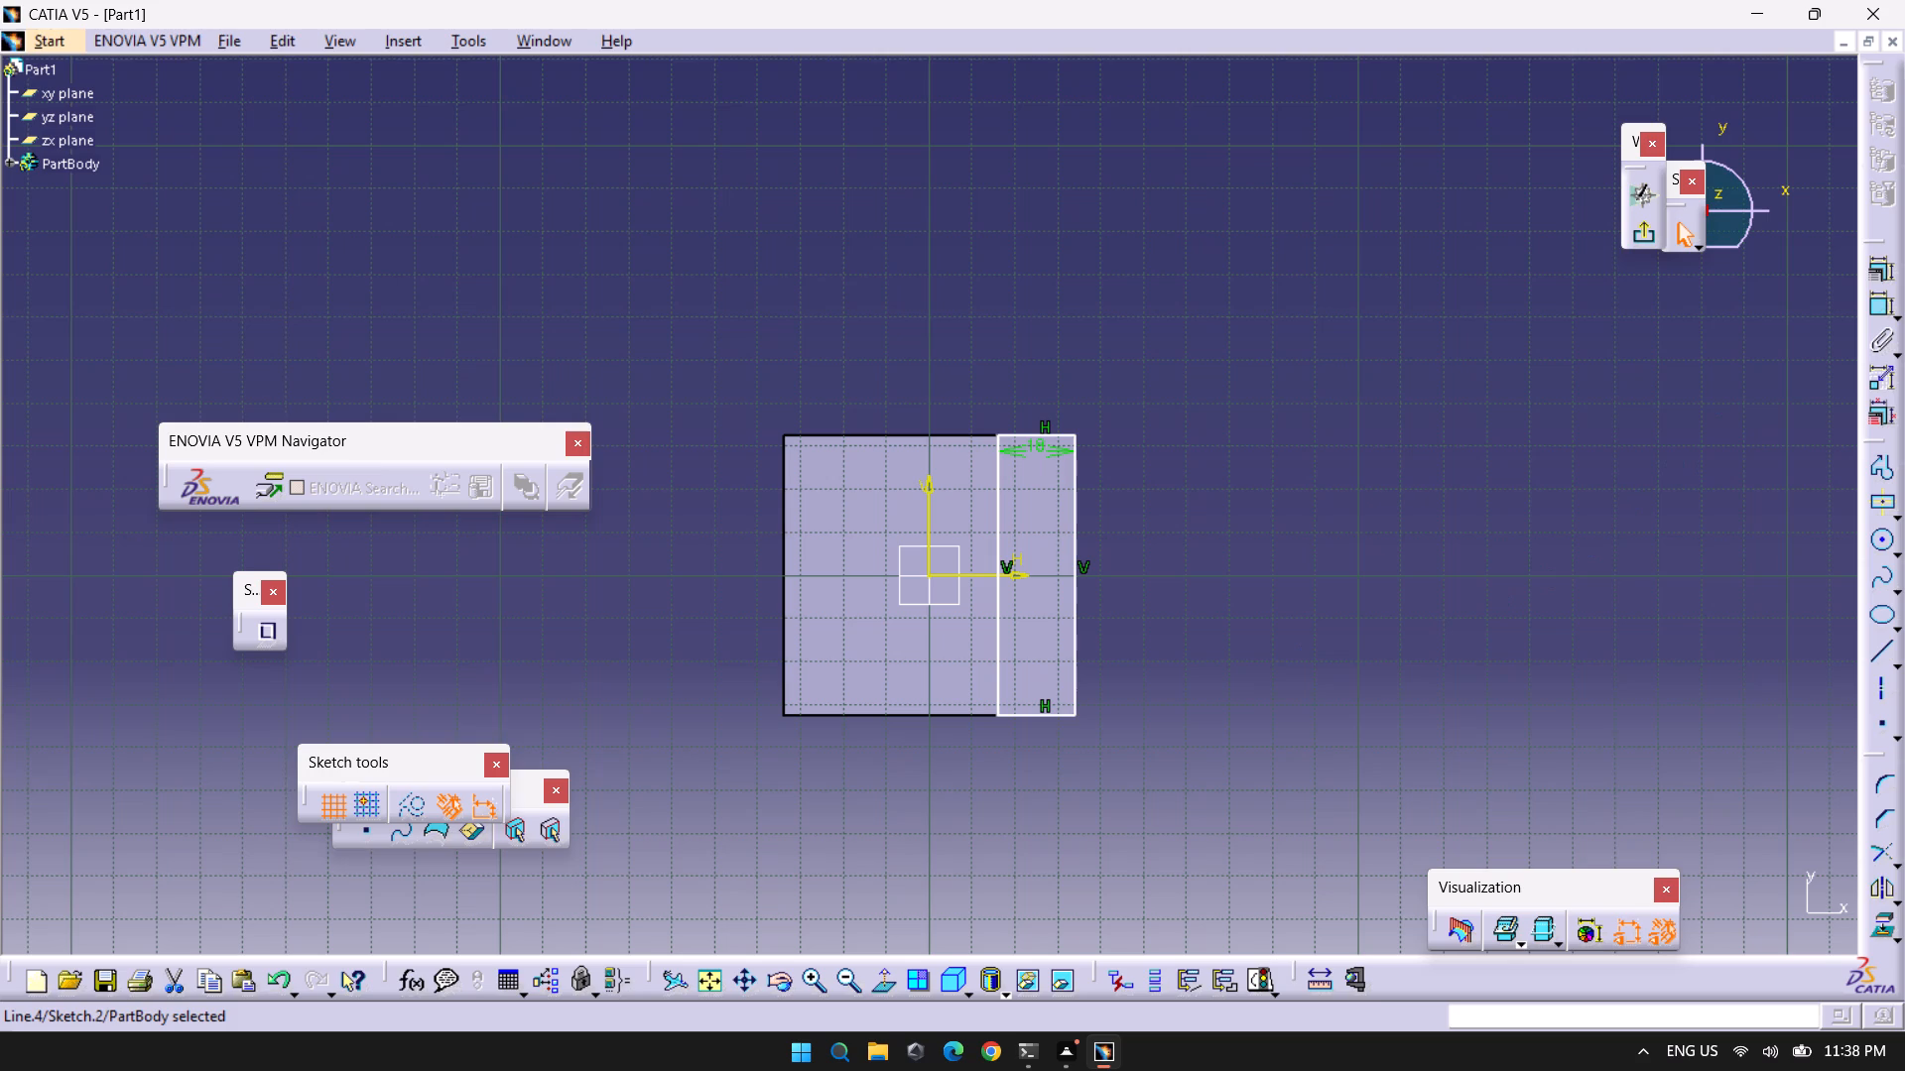
Exit the sketch and pad the 18 mm wide strip upward to a length of 32 mm.
{"action": "left_click", "coordinate": [1644, 236]}
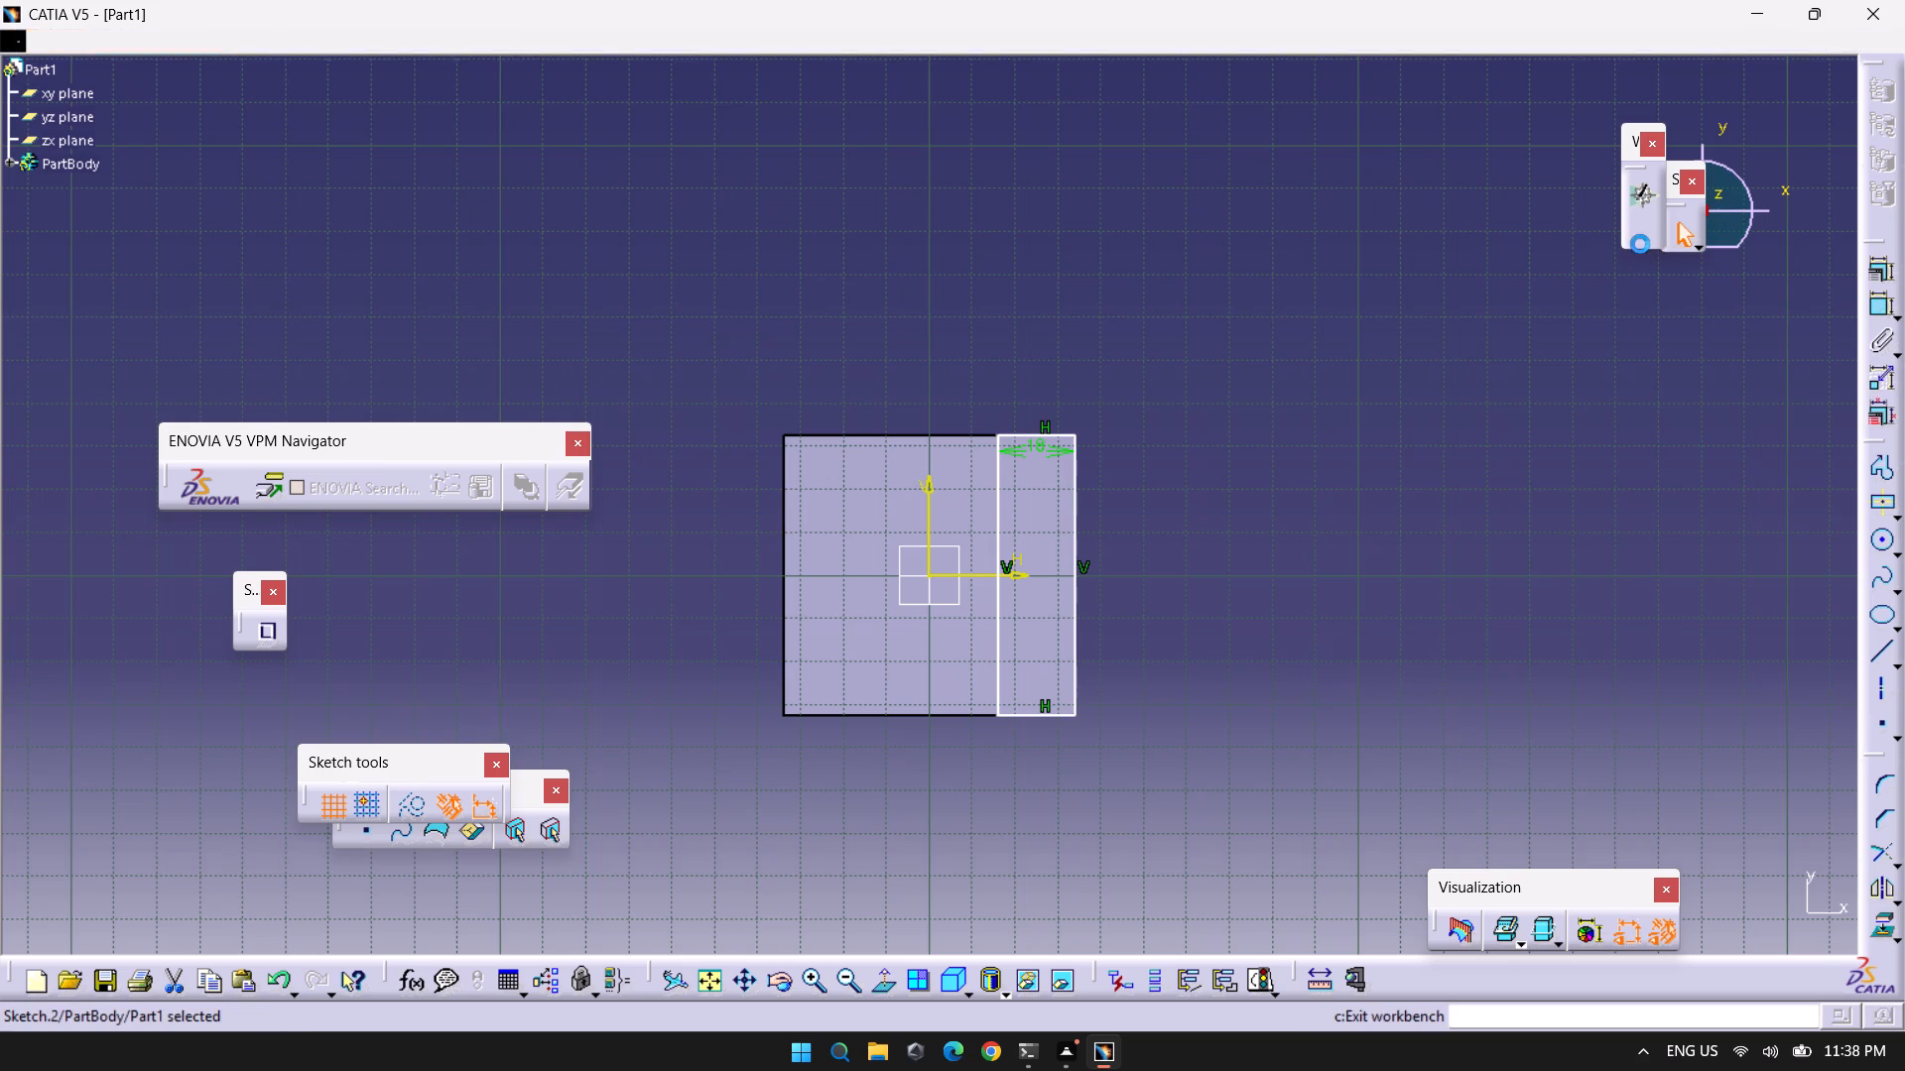
{"action": "left_click", "coordinate": [1878, 374]}
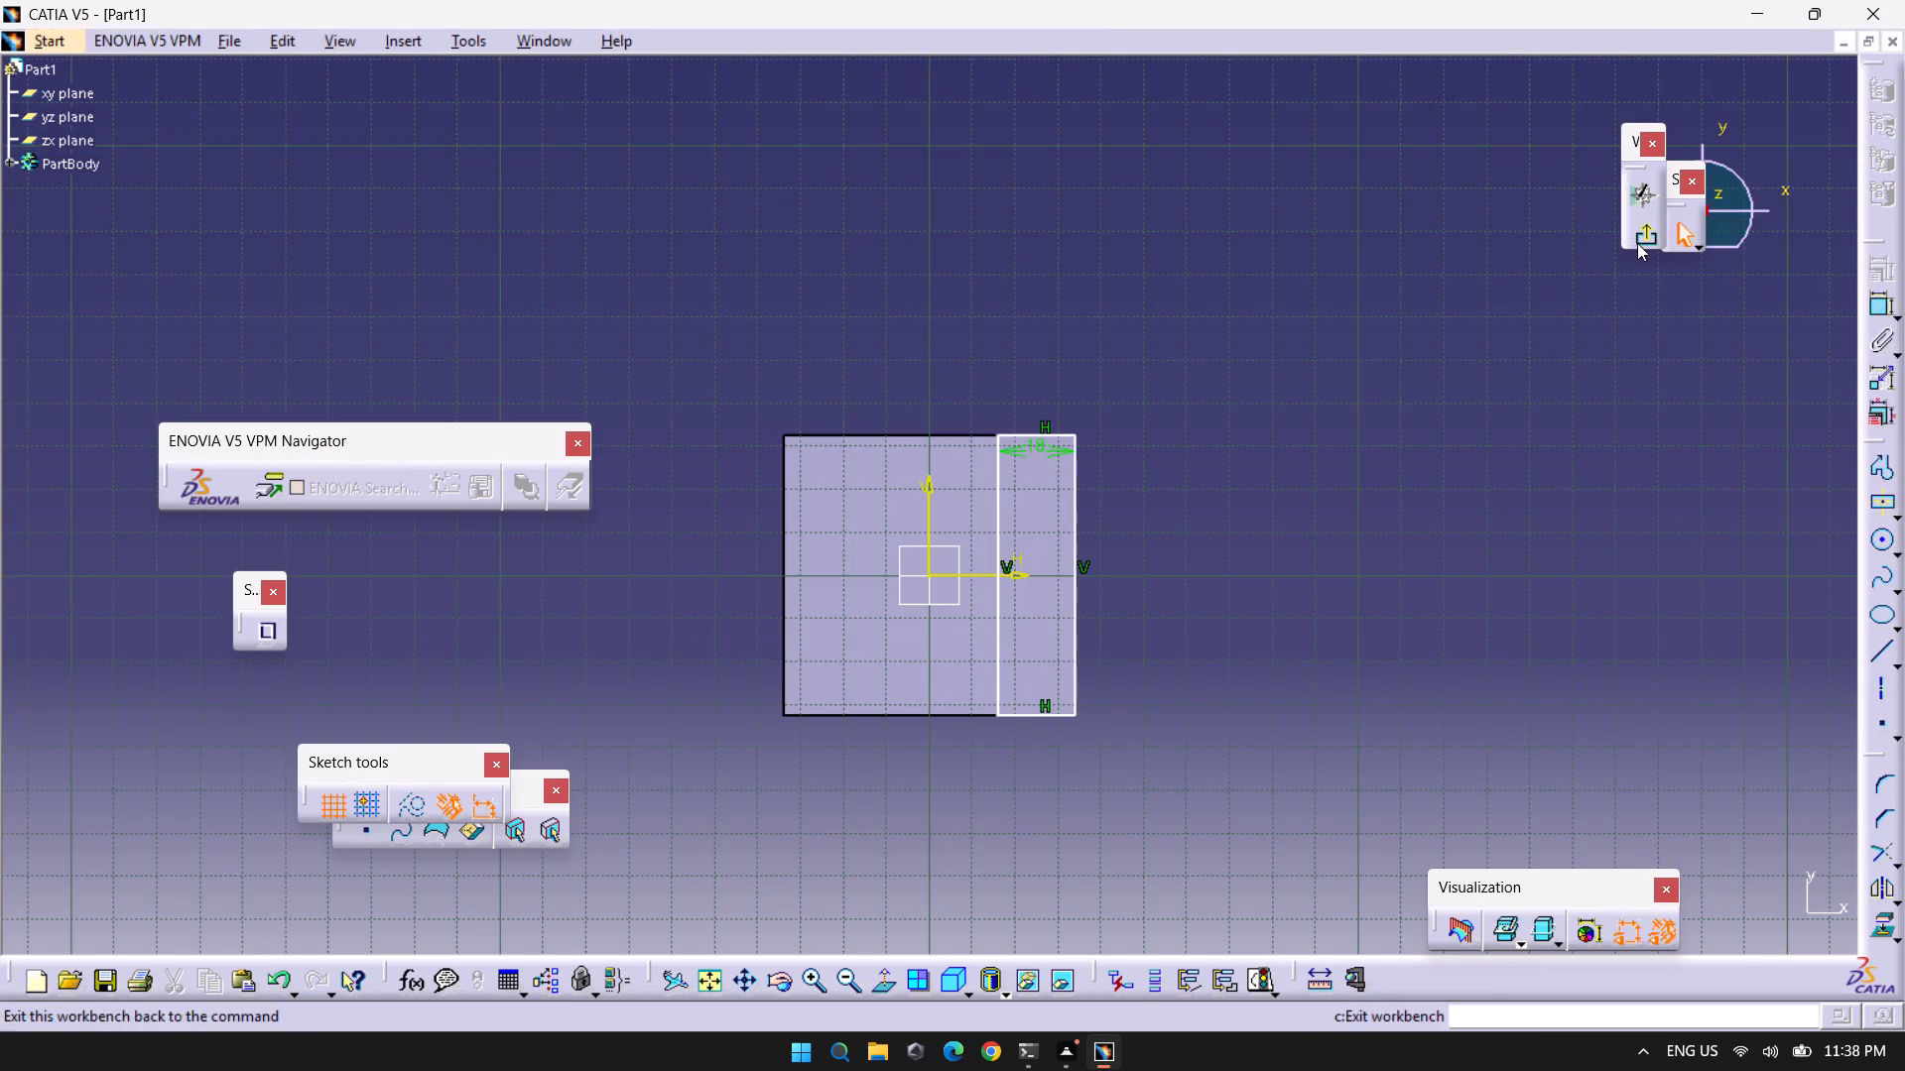
{"action": "left_click", "coordinate": [1637, 243]}
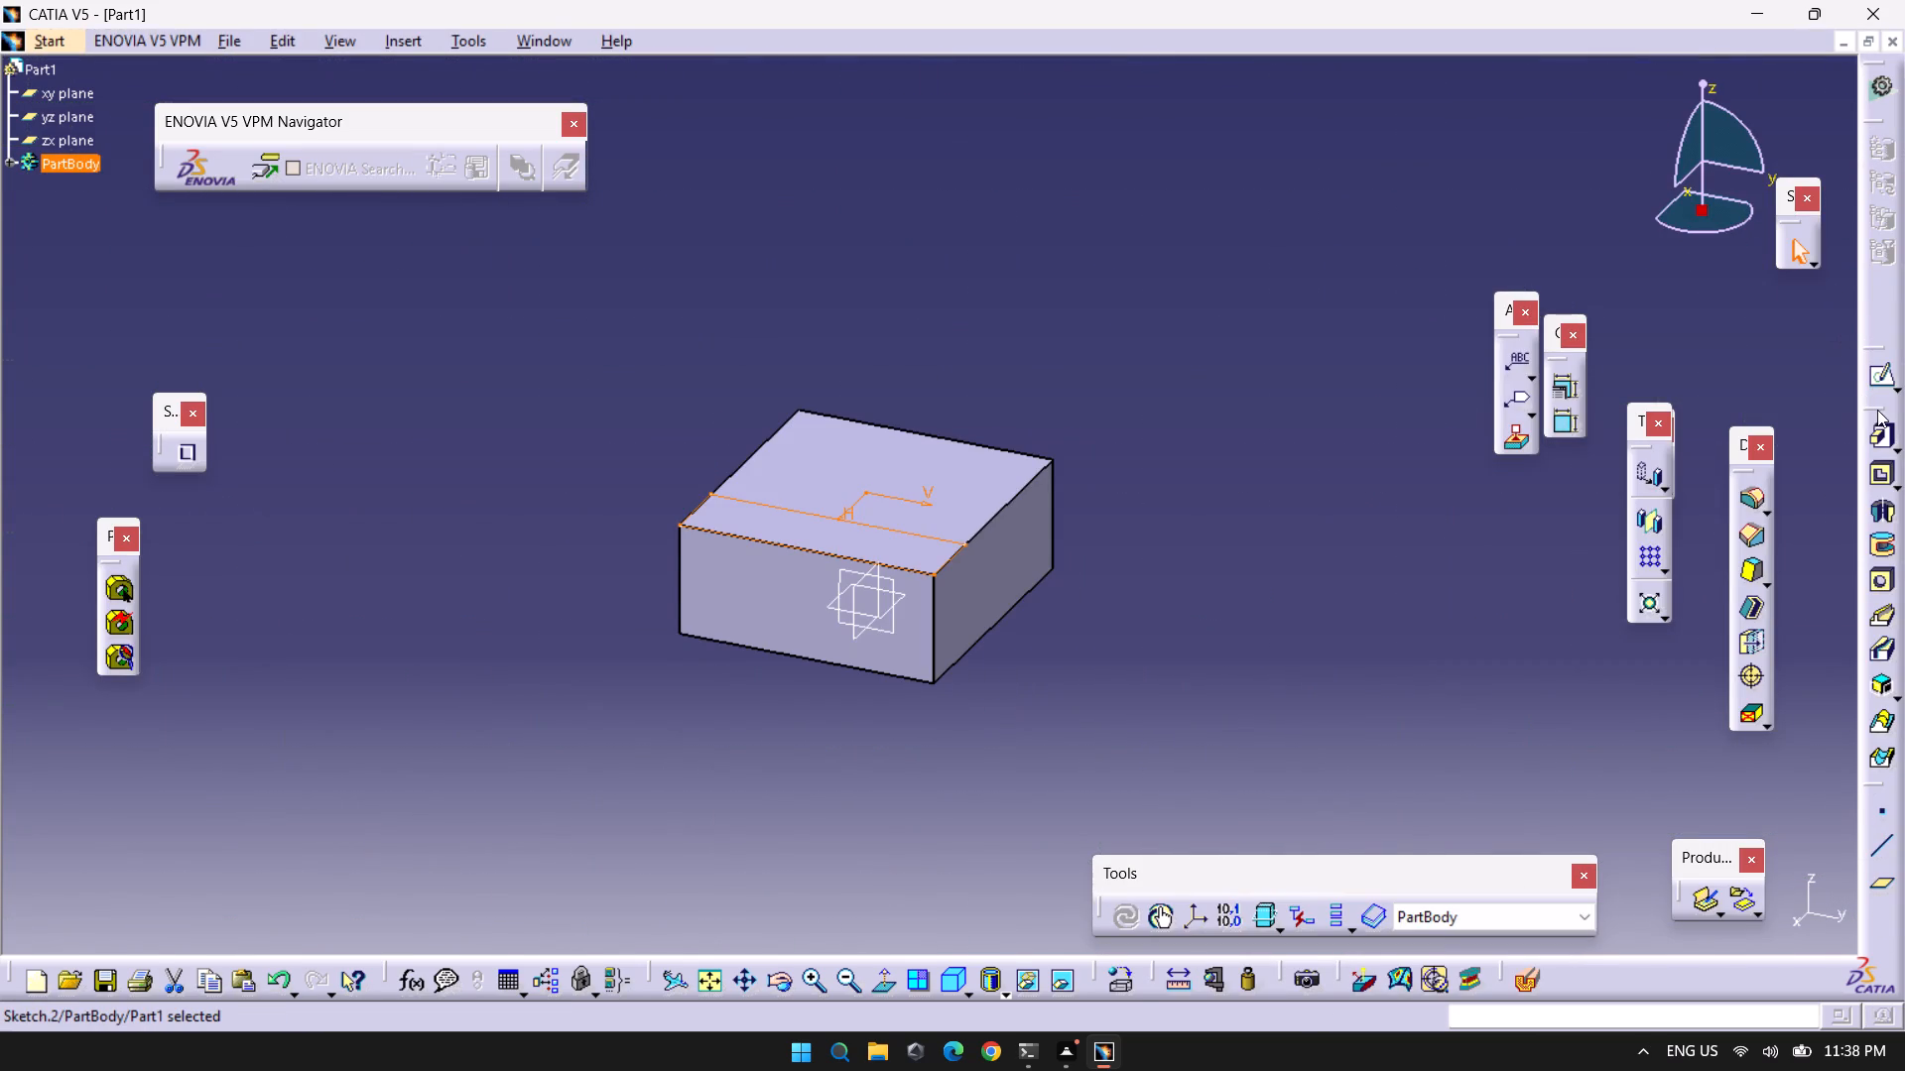
{"action": "left_click", "coordinate": [1876, 428]}
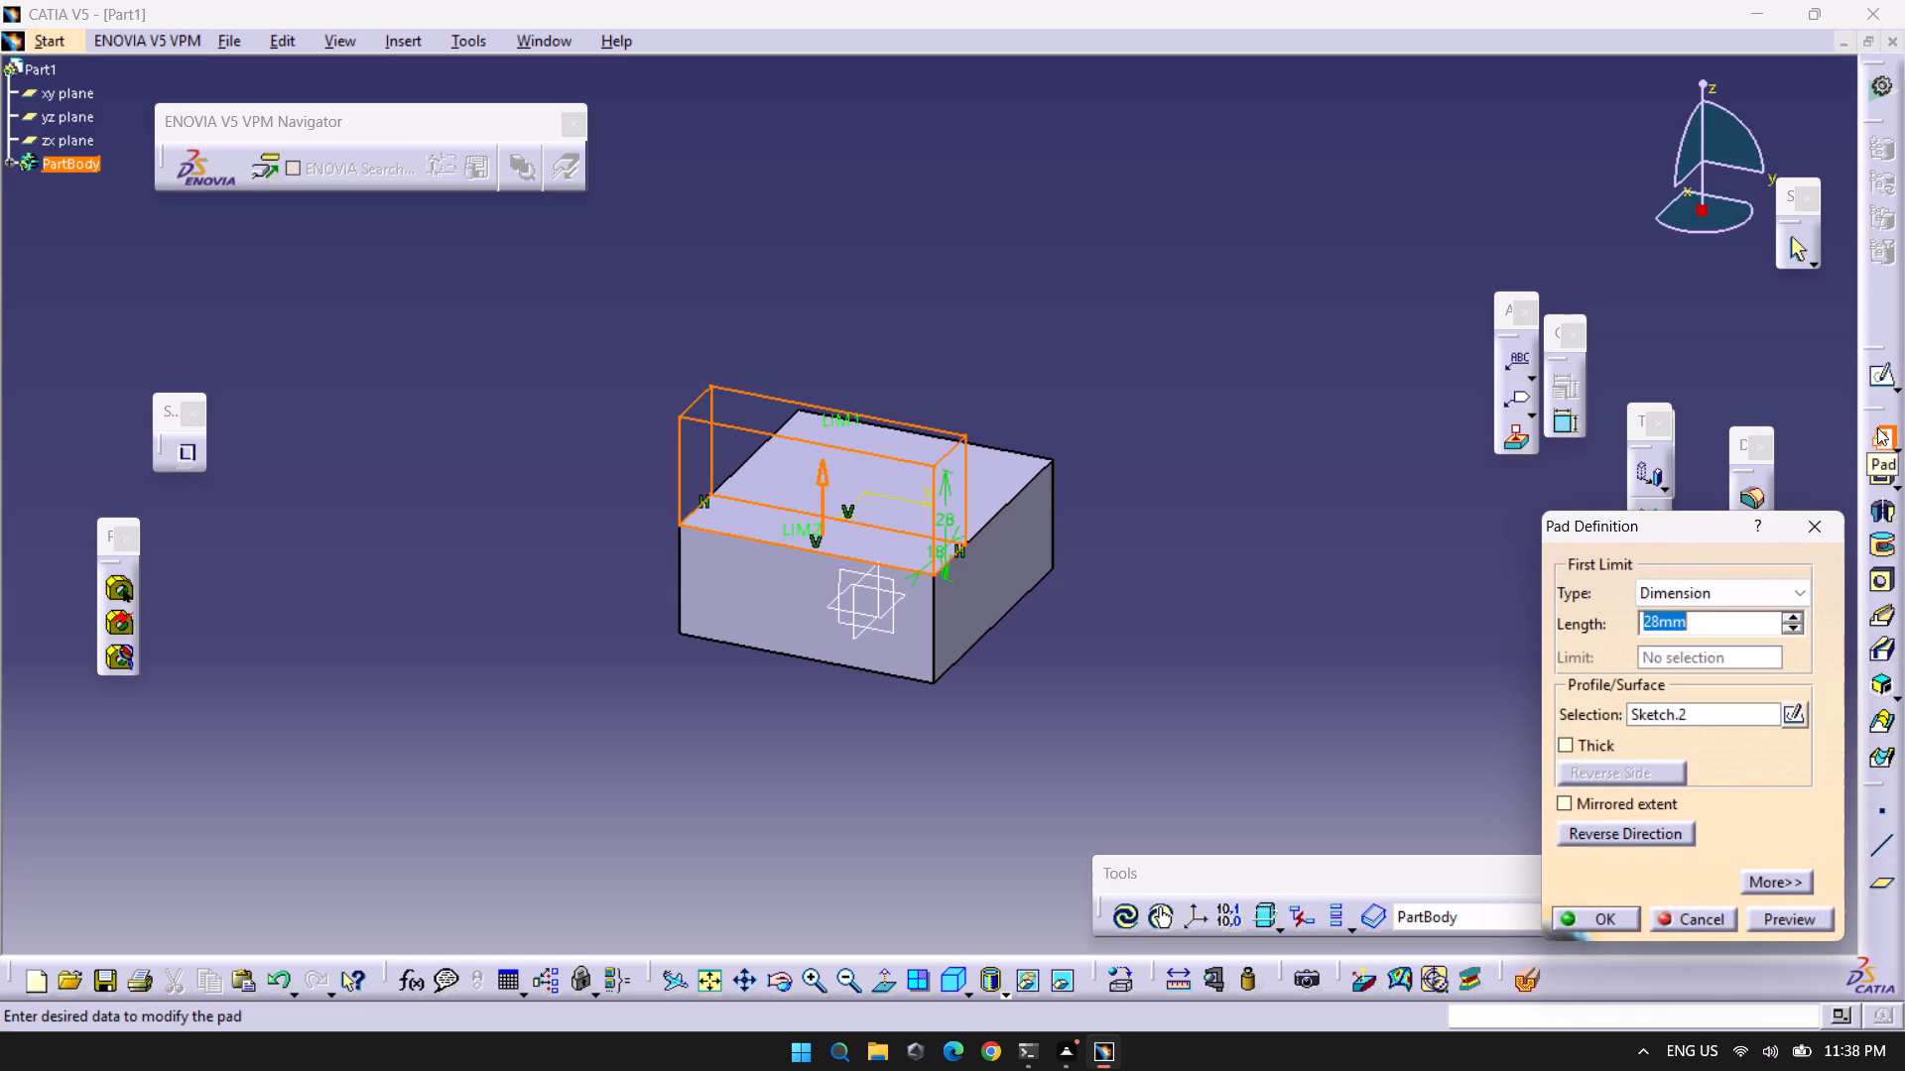
{"action": "type", "text": "32"}
{"action": "key", "text": "Return"}
{"action": "left_click", "coordinate": [1035, 707]}
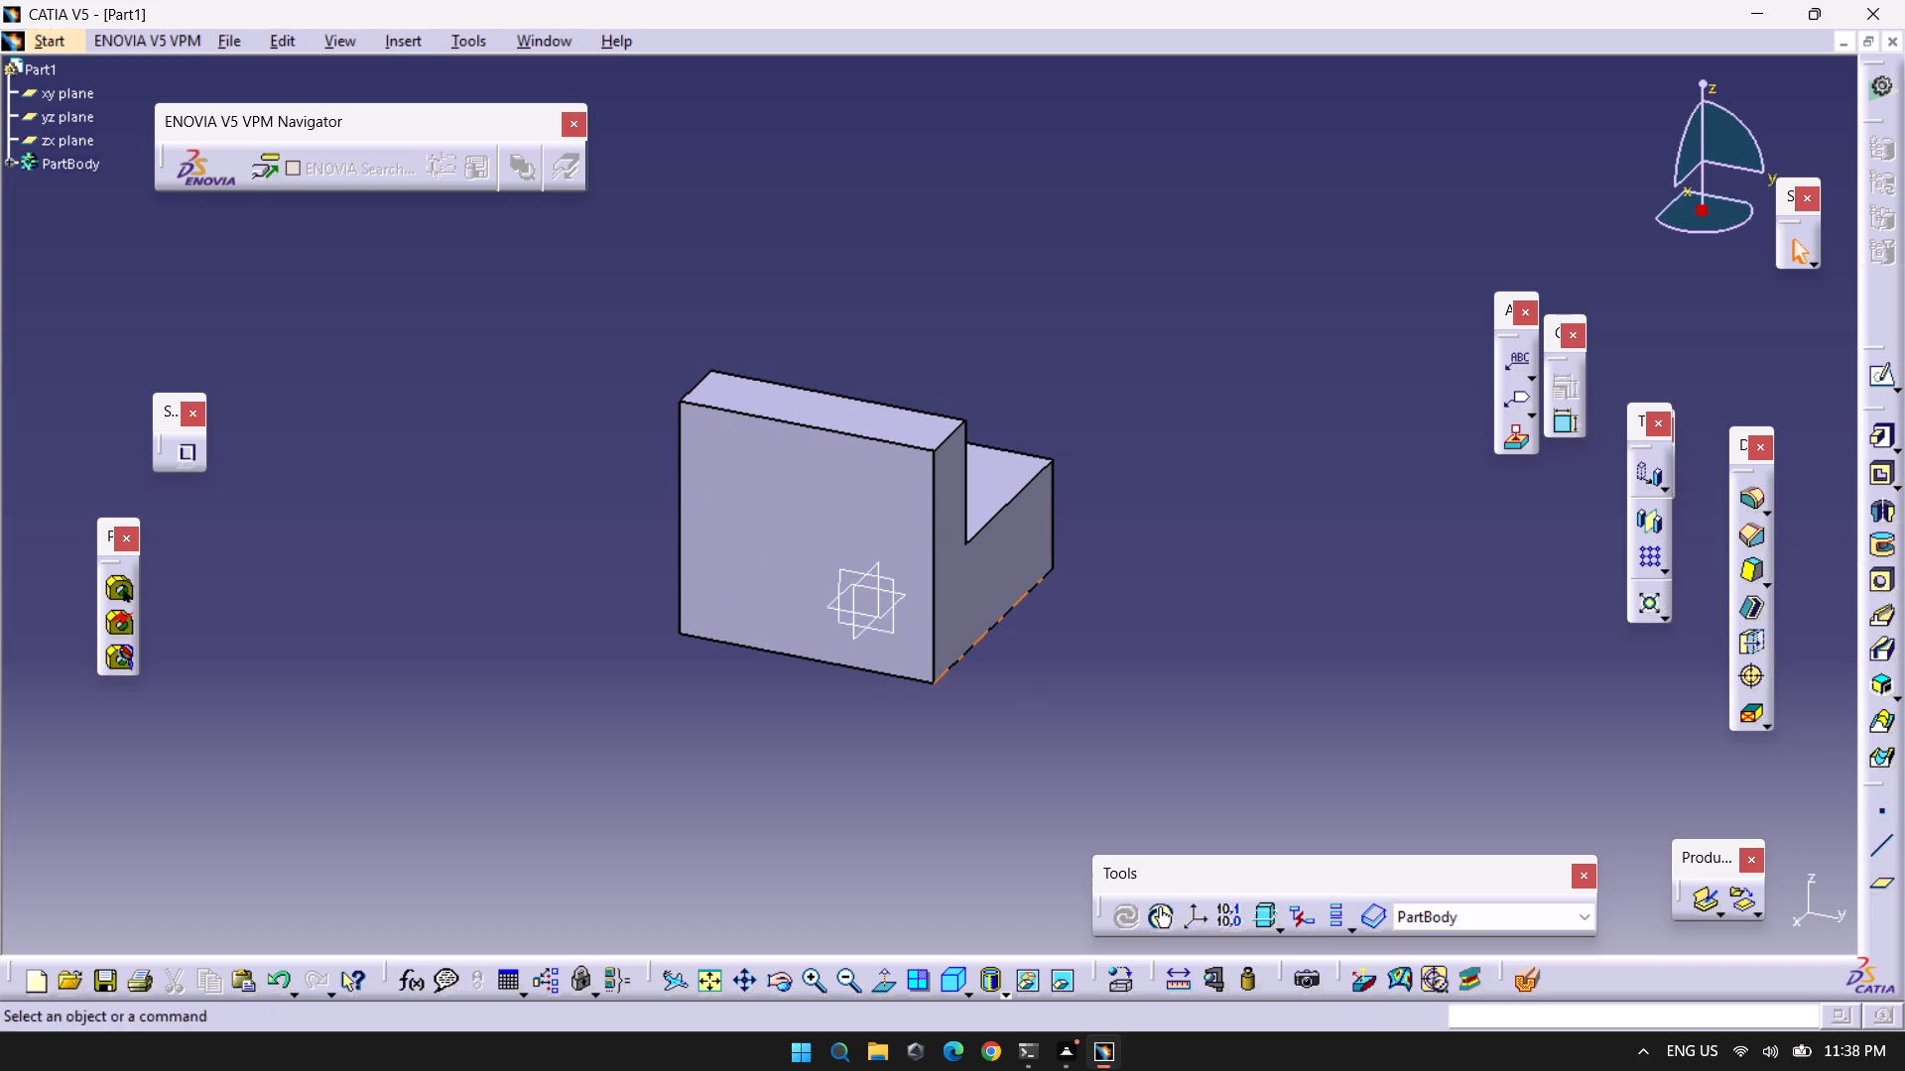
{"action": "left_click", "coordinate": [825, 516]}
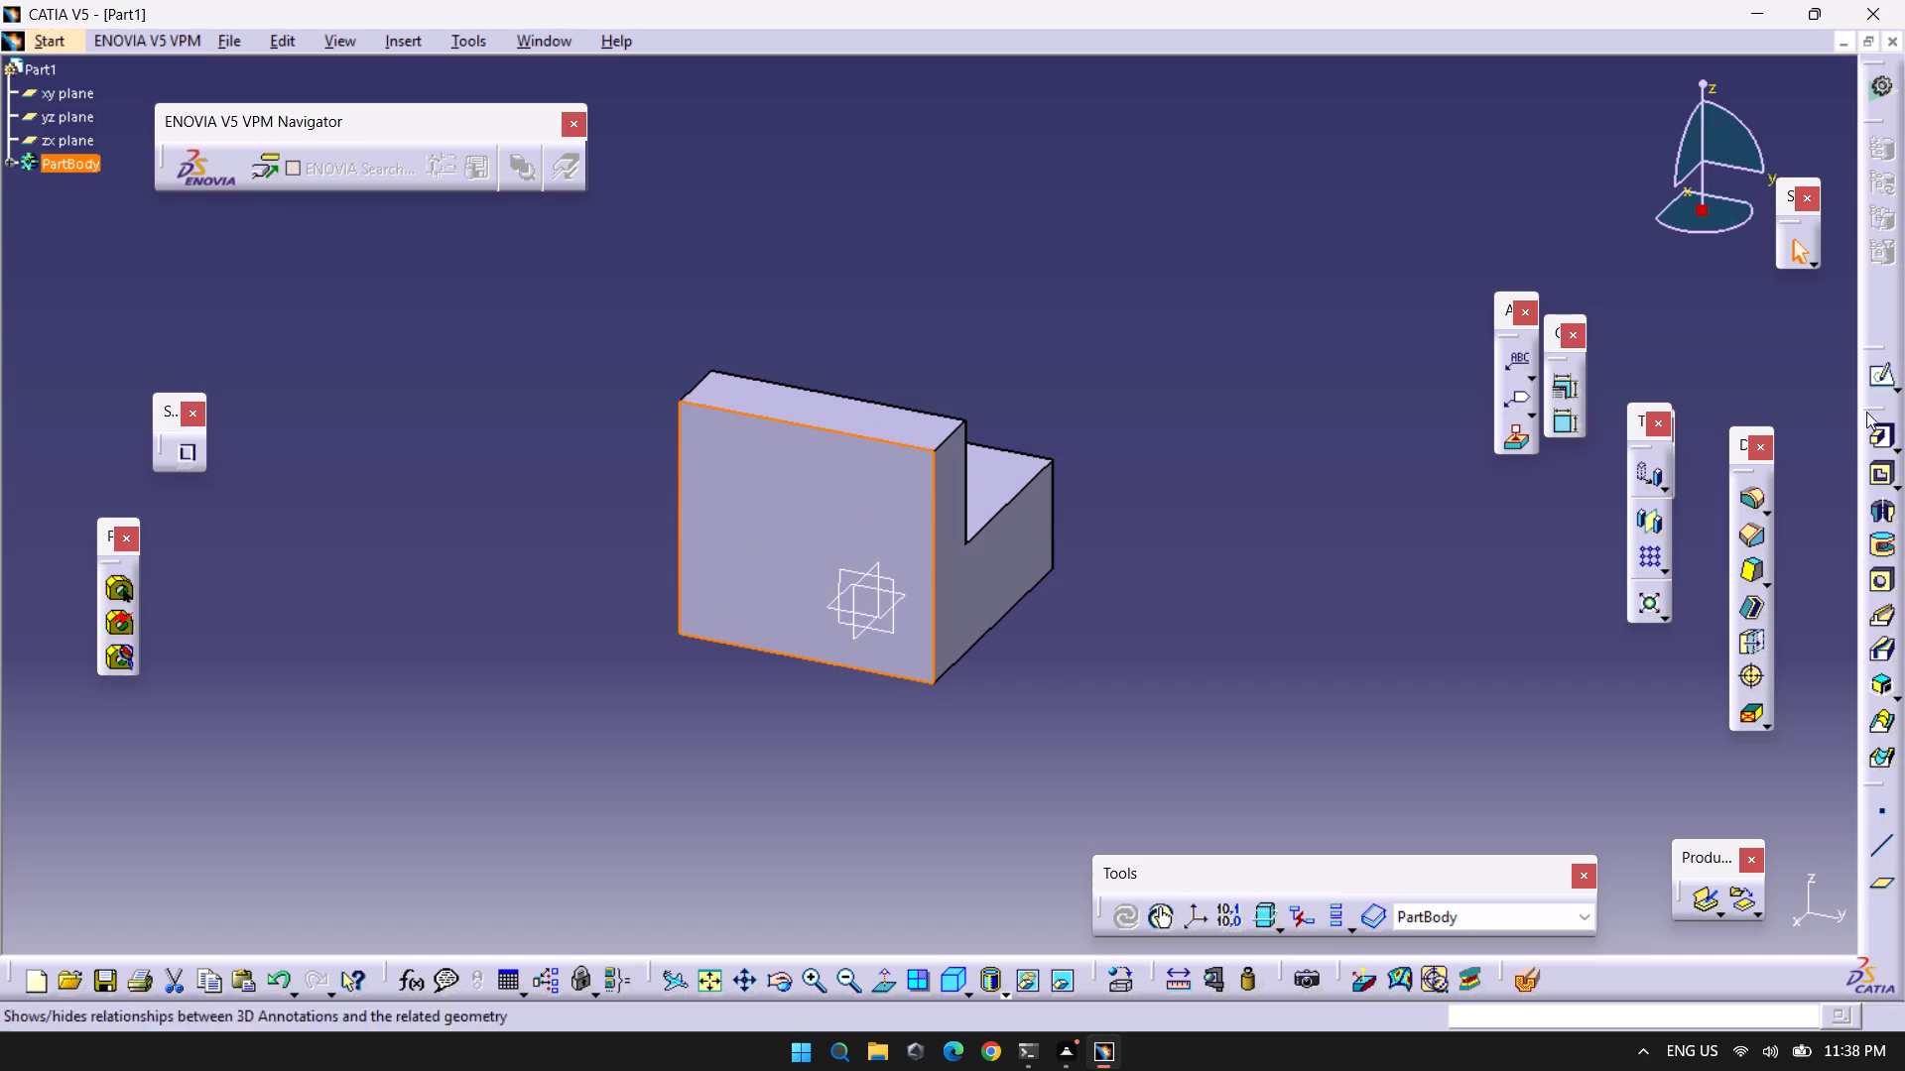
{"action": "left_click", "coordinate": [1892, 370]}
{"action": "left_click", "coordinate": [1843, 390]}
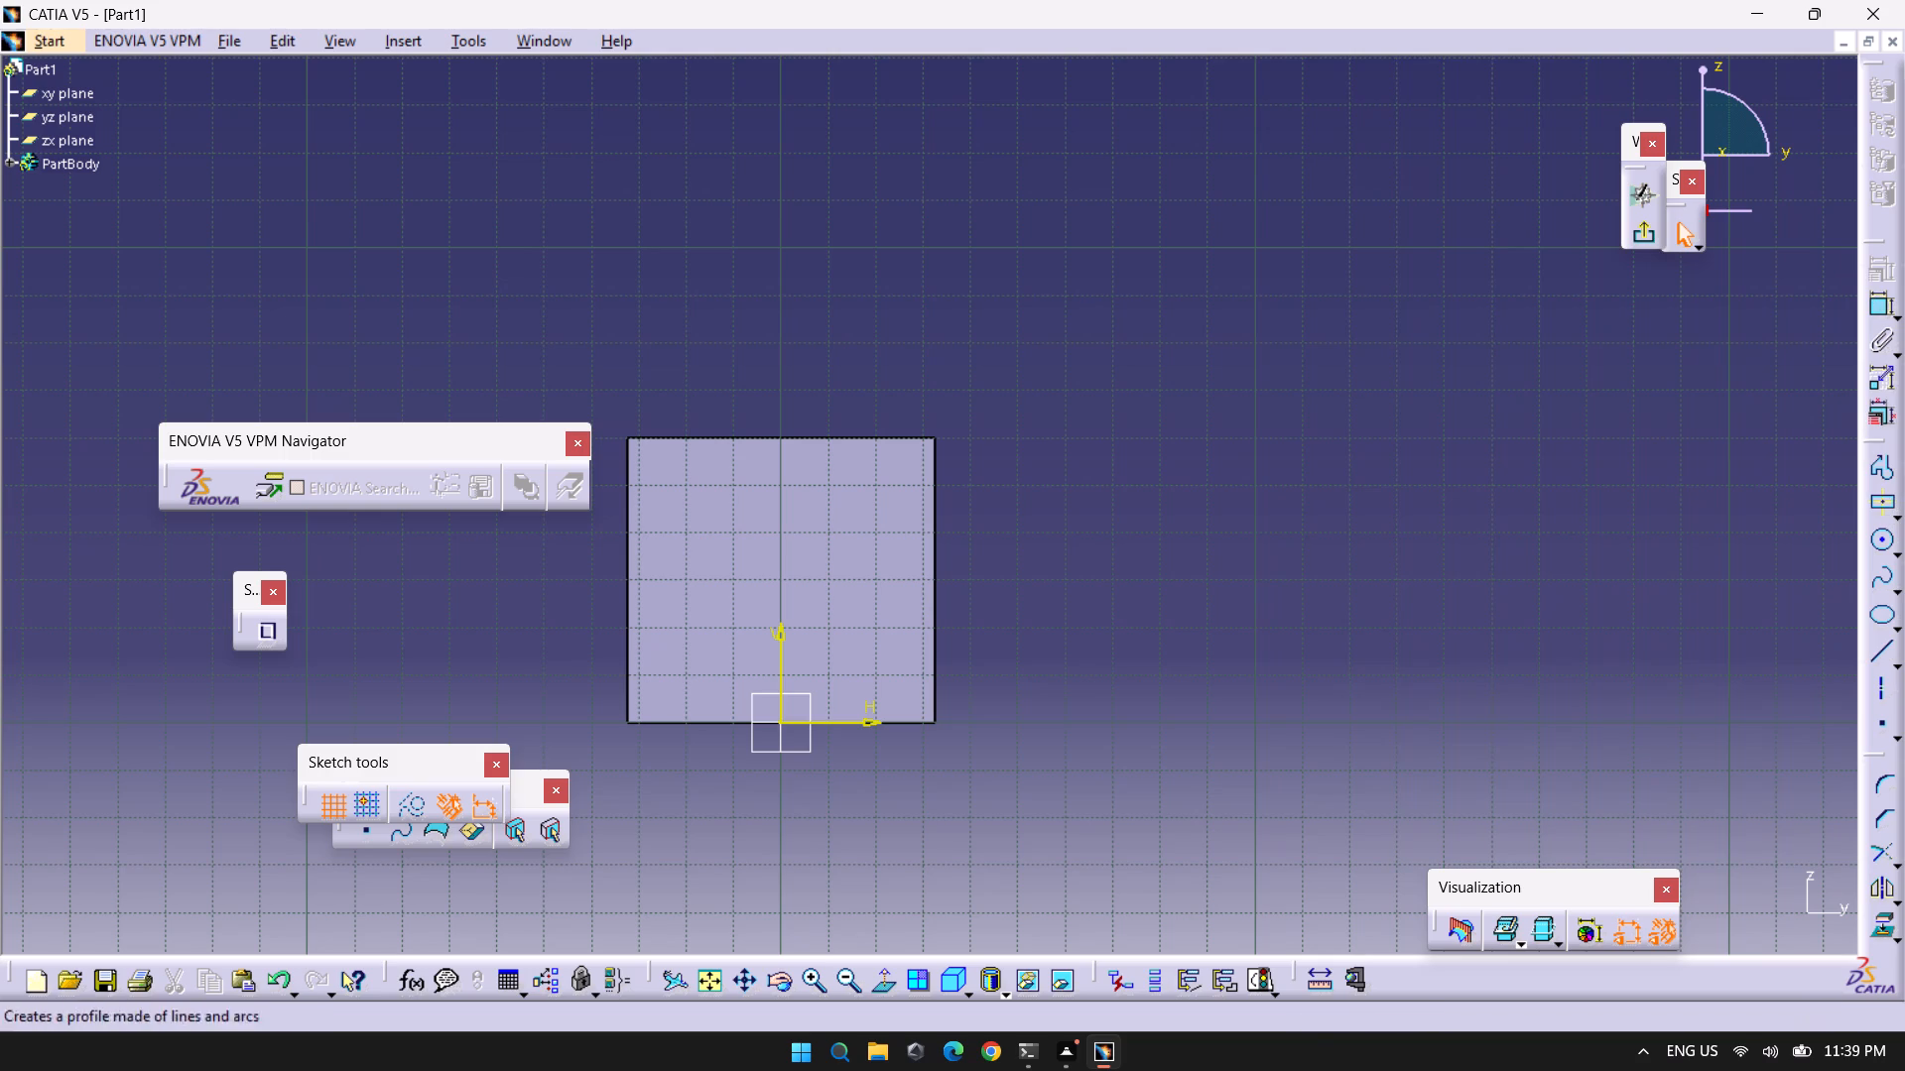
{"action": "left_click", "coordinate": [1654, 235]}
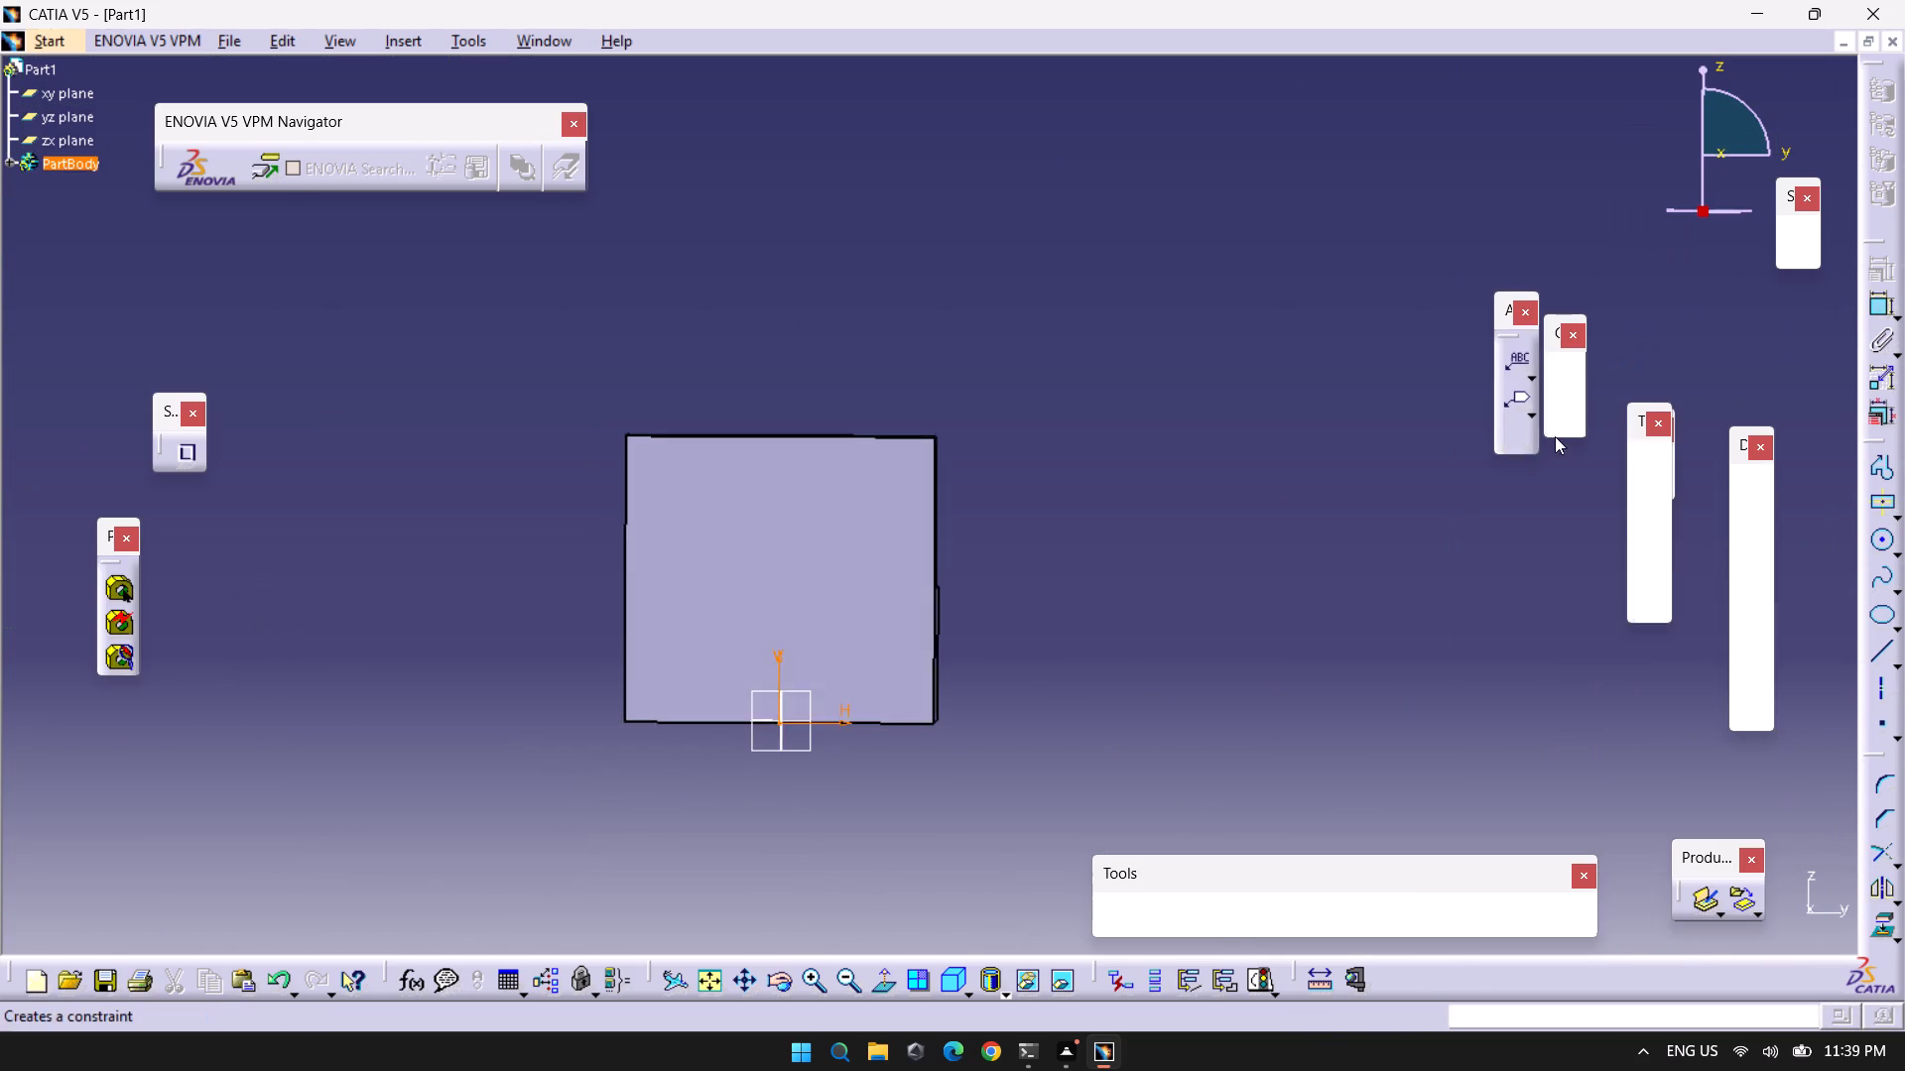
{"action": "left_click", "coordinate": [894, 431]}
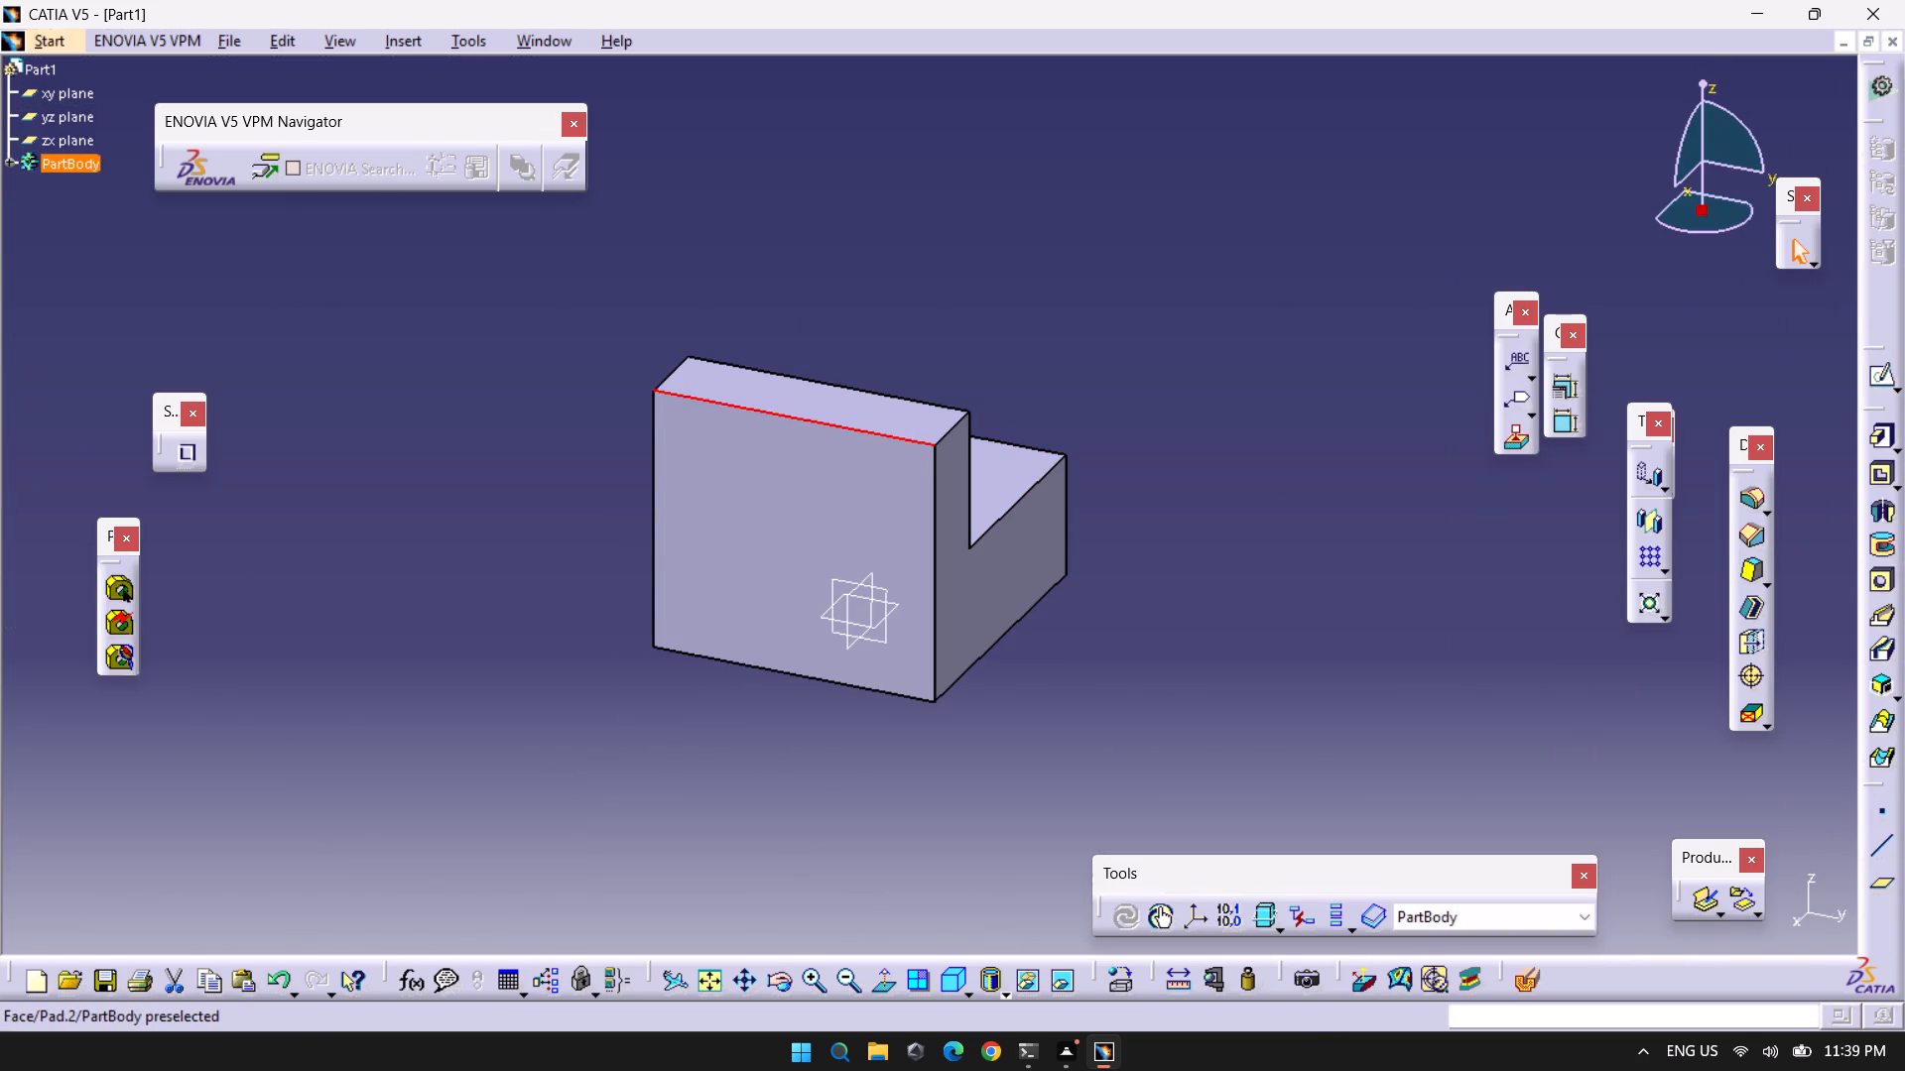
Open a sketch on the top face of the upright wall.
{"action": "left_click", "coordinate": [923, 403]}
{"action": "left_click", "coordinate": [916, 410]}
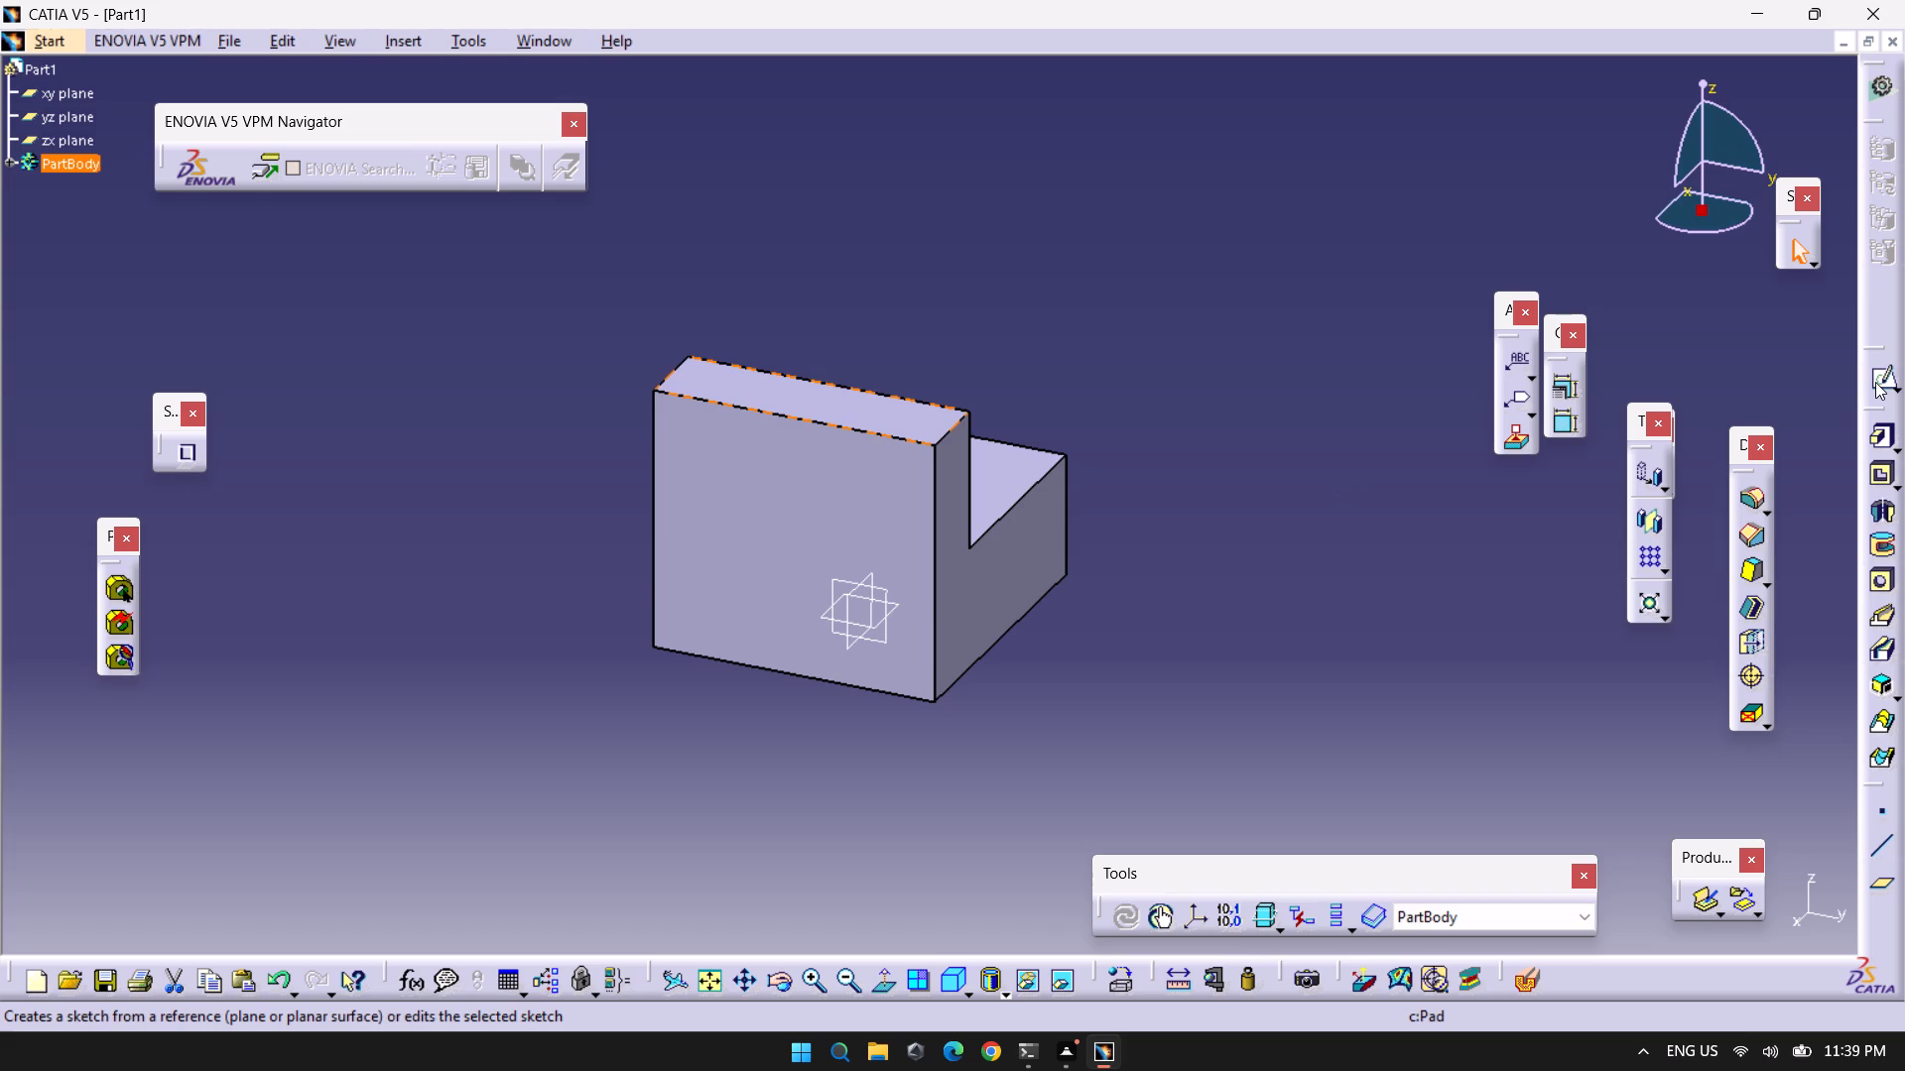
{"action": "left_click", "coordinate": [1875, 381]}
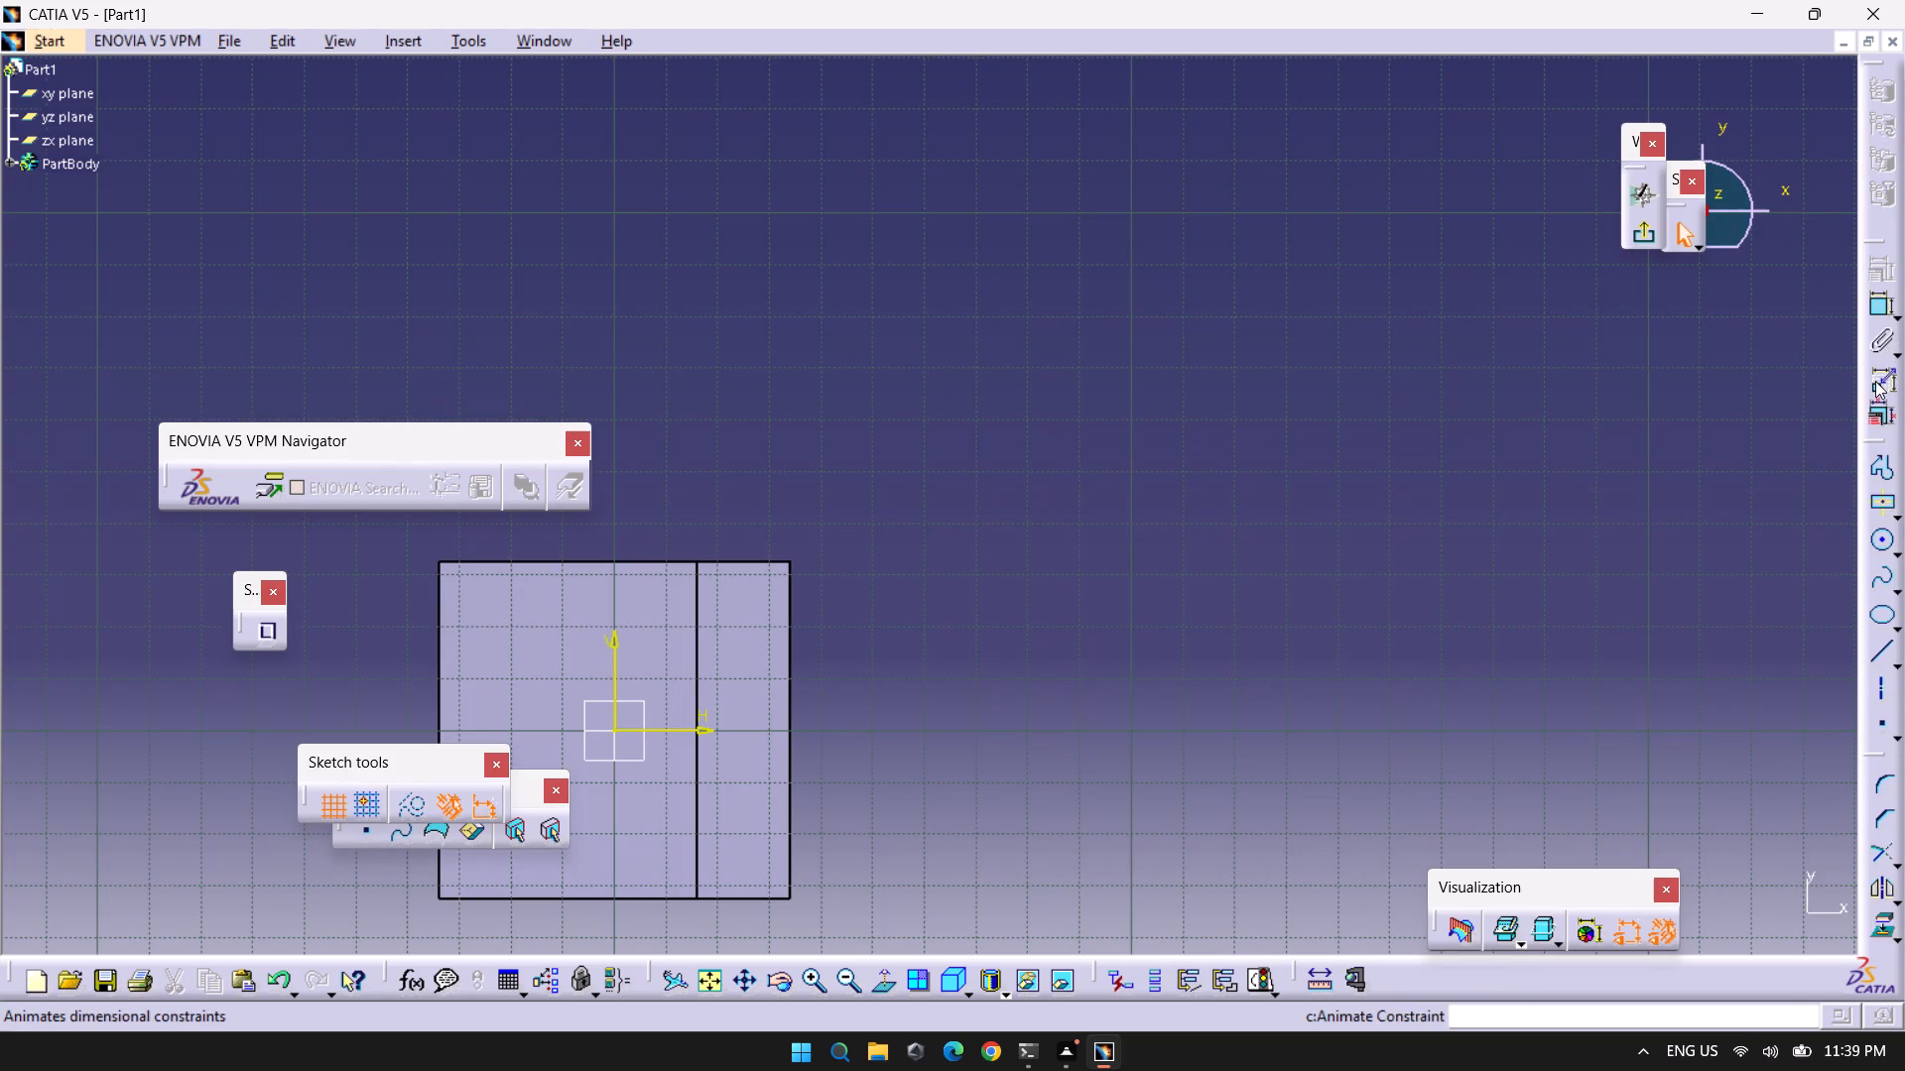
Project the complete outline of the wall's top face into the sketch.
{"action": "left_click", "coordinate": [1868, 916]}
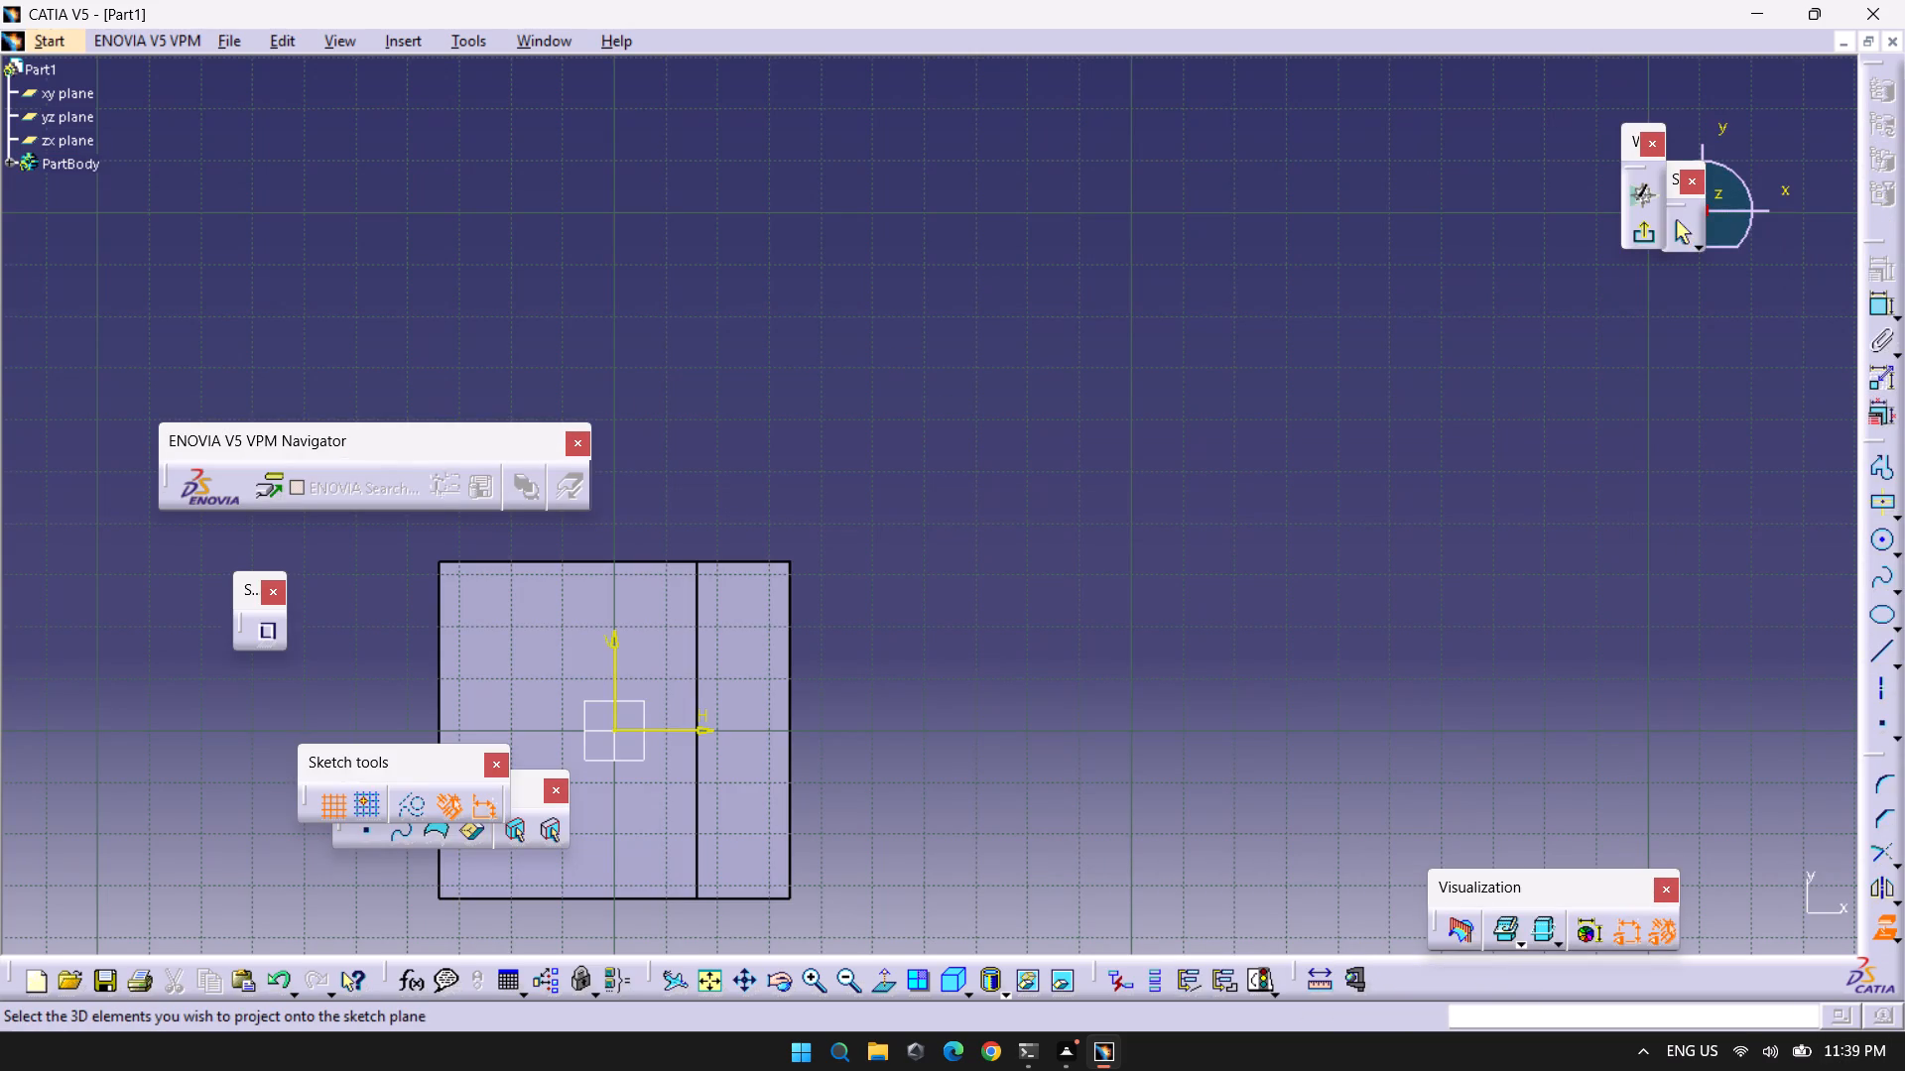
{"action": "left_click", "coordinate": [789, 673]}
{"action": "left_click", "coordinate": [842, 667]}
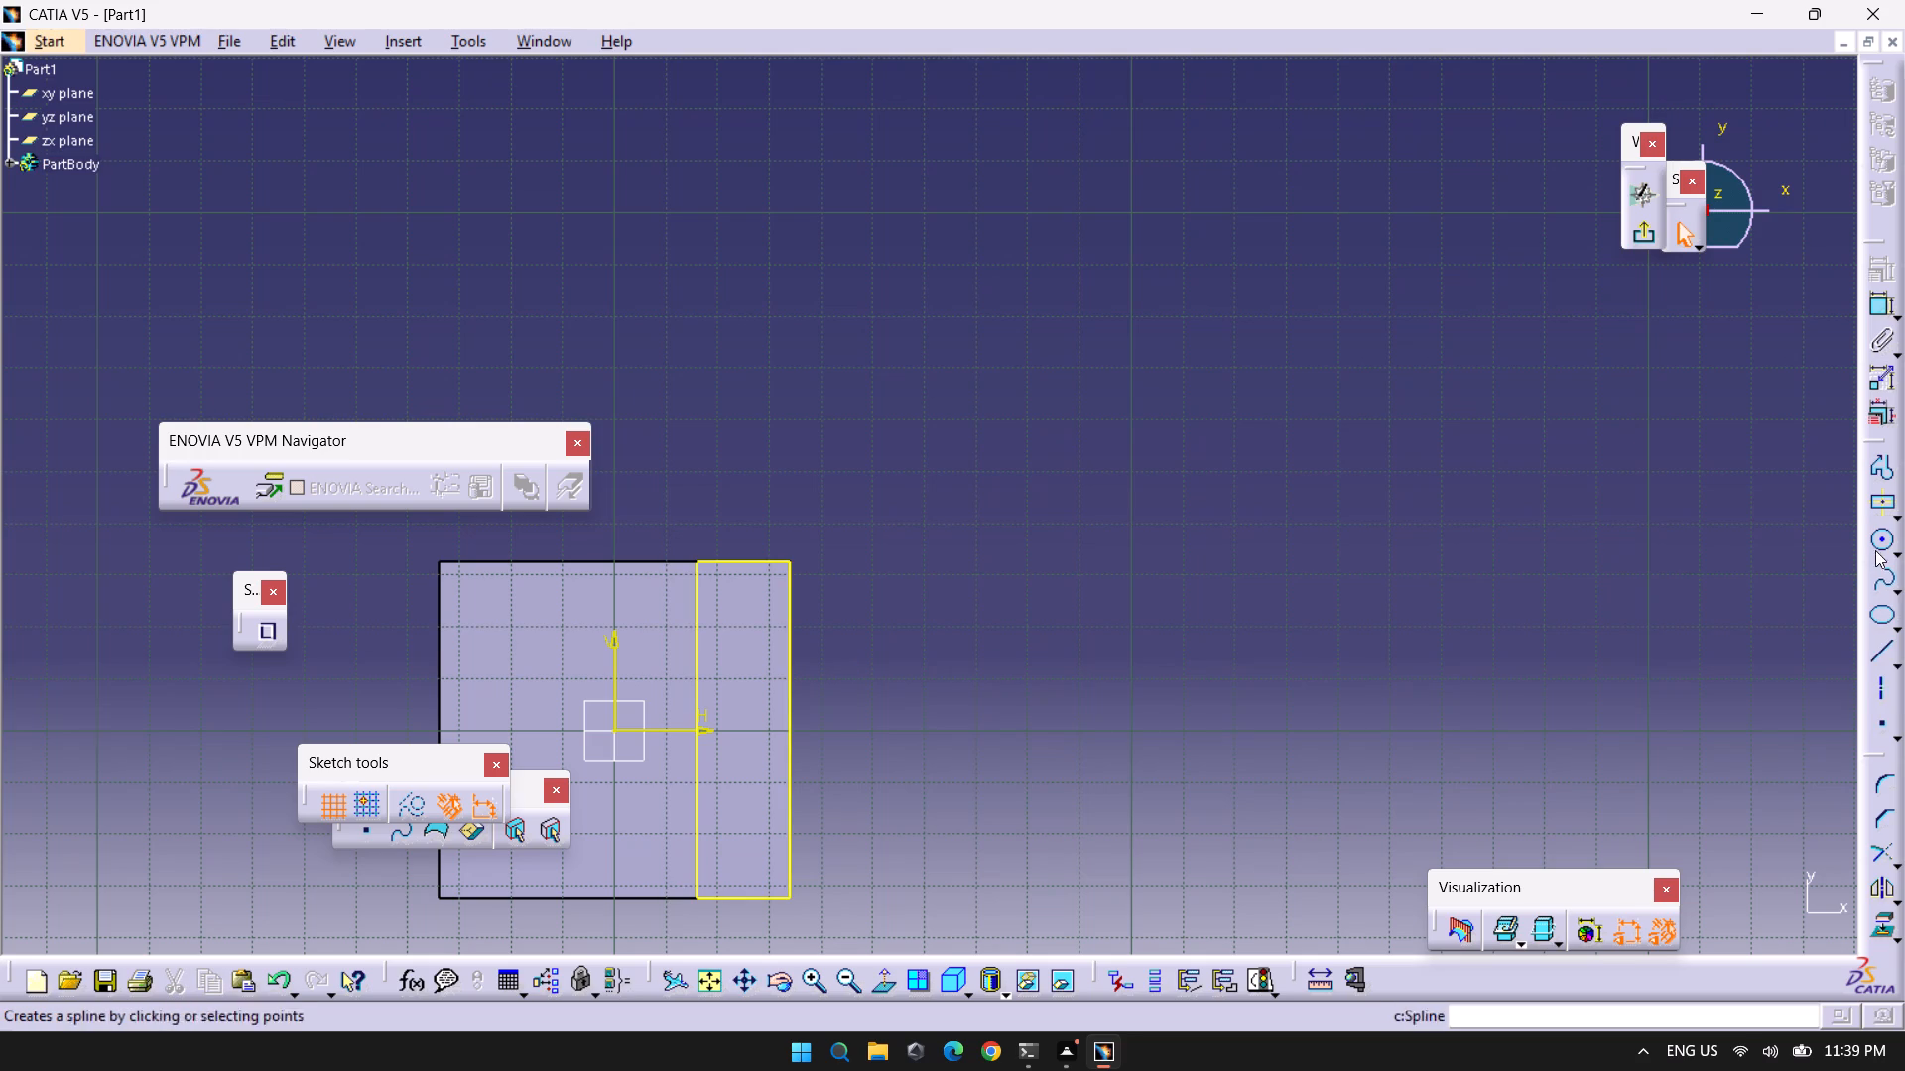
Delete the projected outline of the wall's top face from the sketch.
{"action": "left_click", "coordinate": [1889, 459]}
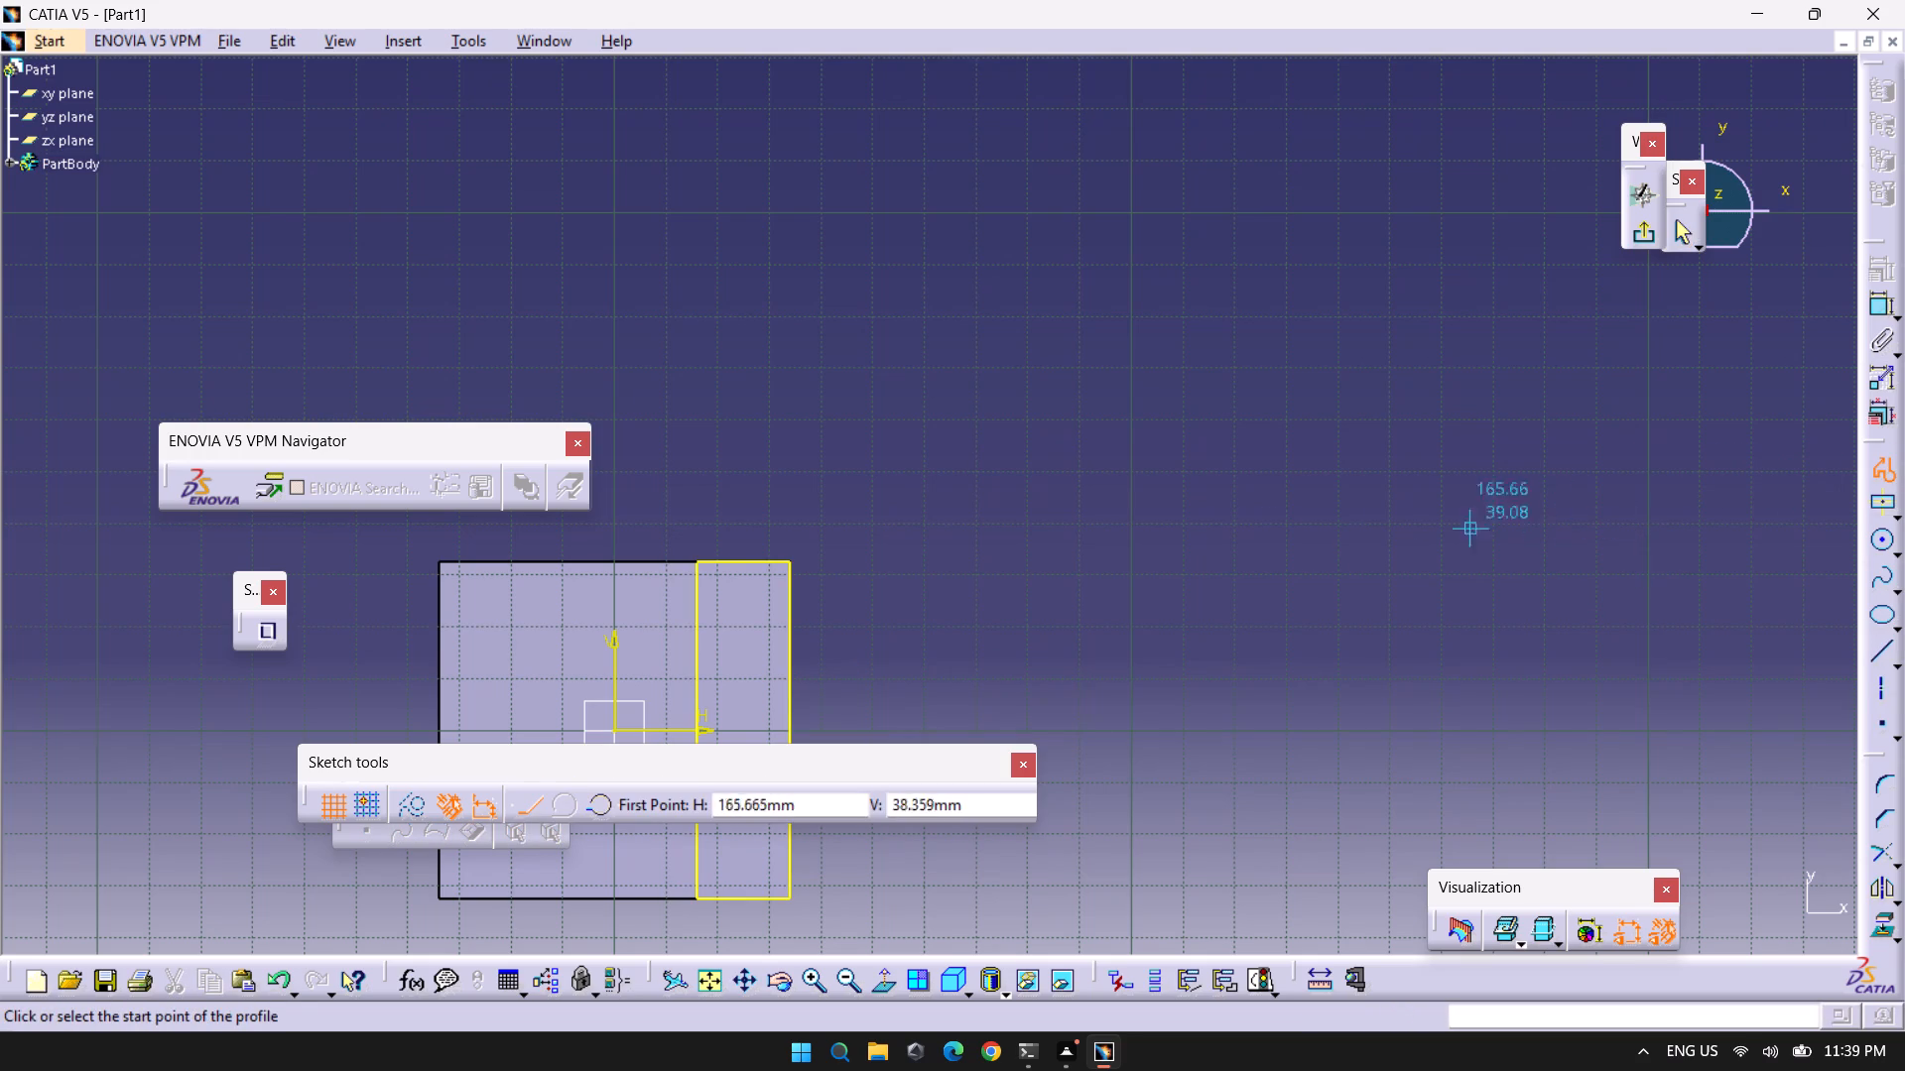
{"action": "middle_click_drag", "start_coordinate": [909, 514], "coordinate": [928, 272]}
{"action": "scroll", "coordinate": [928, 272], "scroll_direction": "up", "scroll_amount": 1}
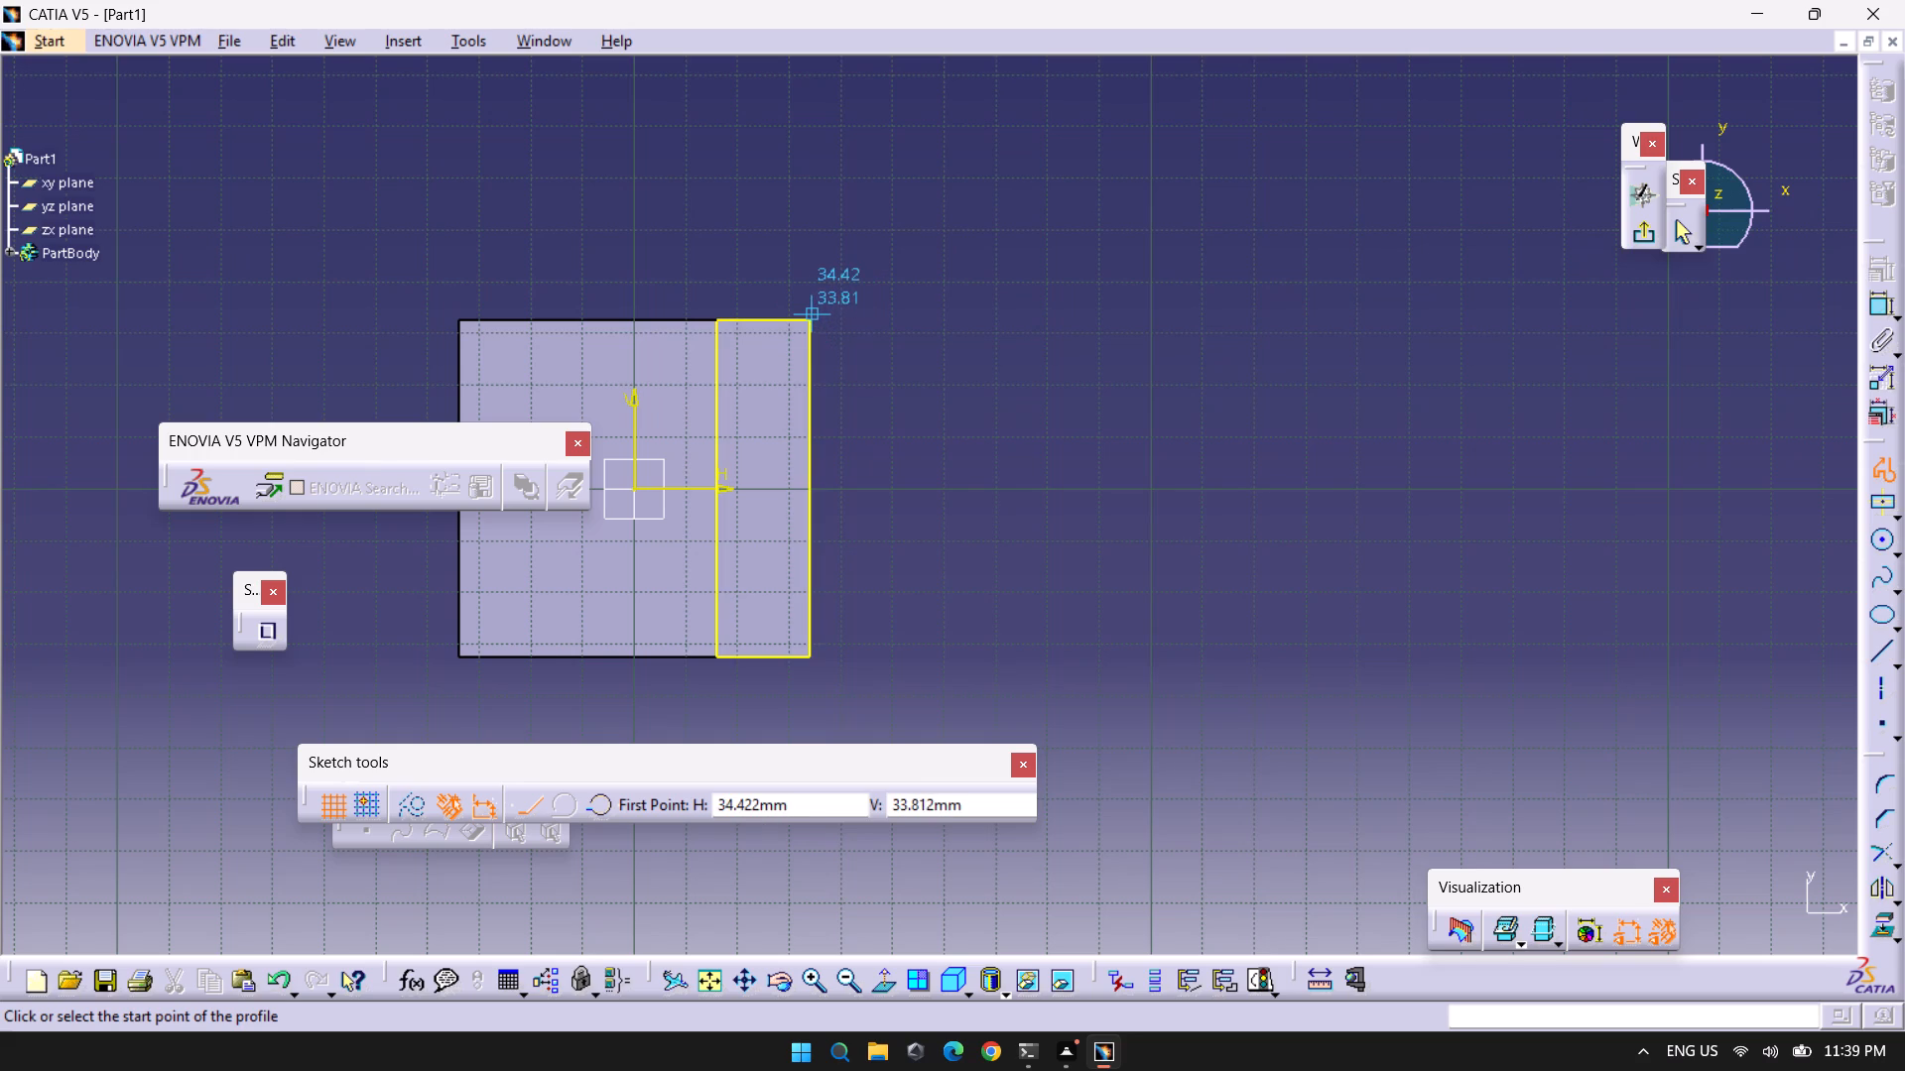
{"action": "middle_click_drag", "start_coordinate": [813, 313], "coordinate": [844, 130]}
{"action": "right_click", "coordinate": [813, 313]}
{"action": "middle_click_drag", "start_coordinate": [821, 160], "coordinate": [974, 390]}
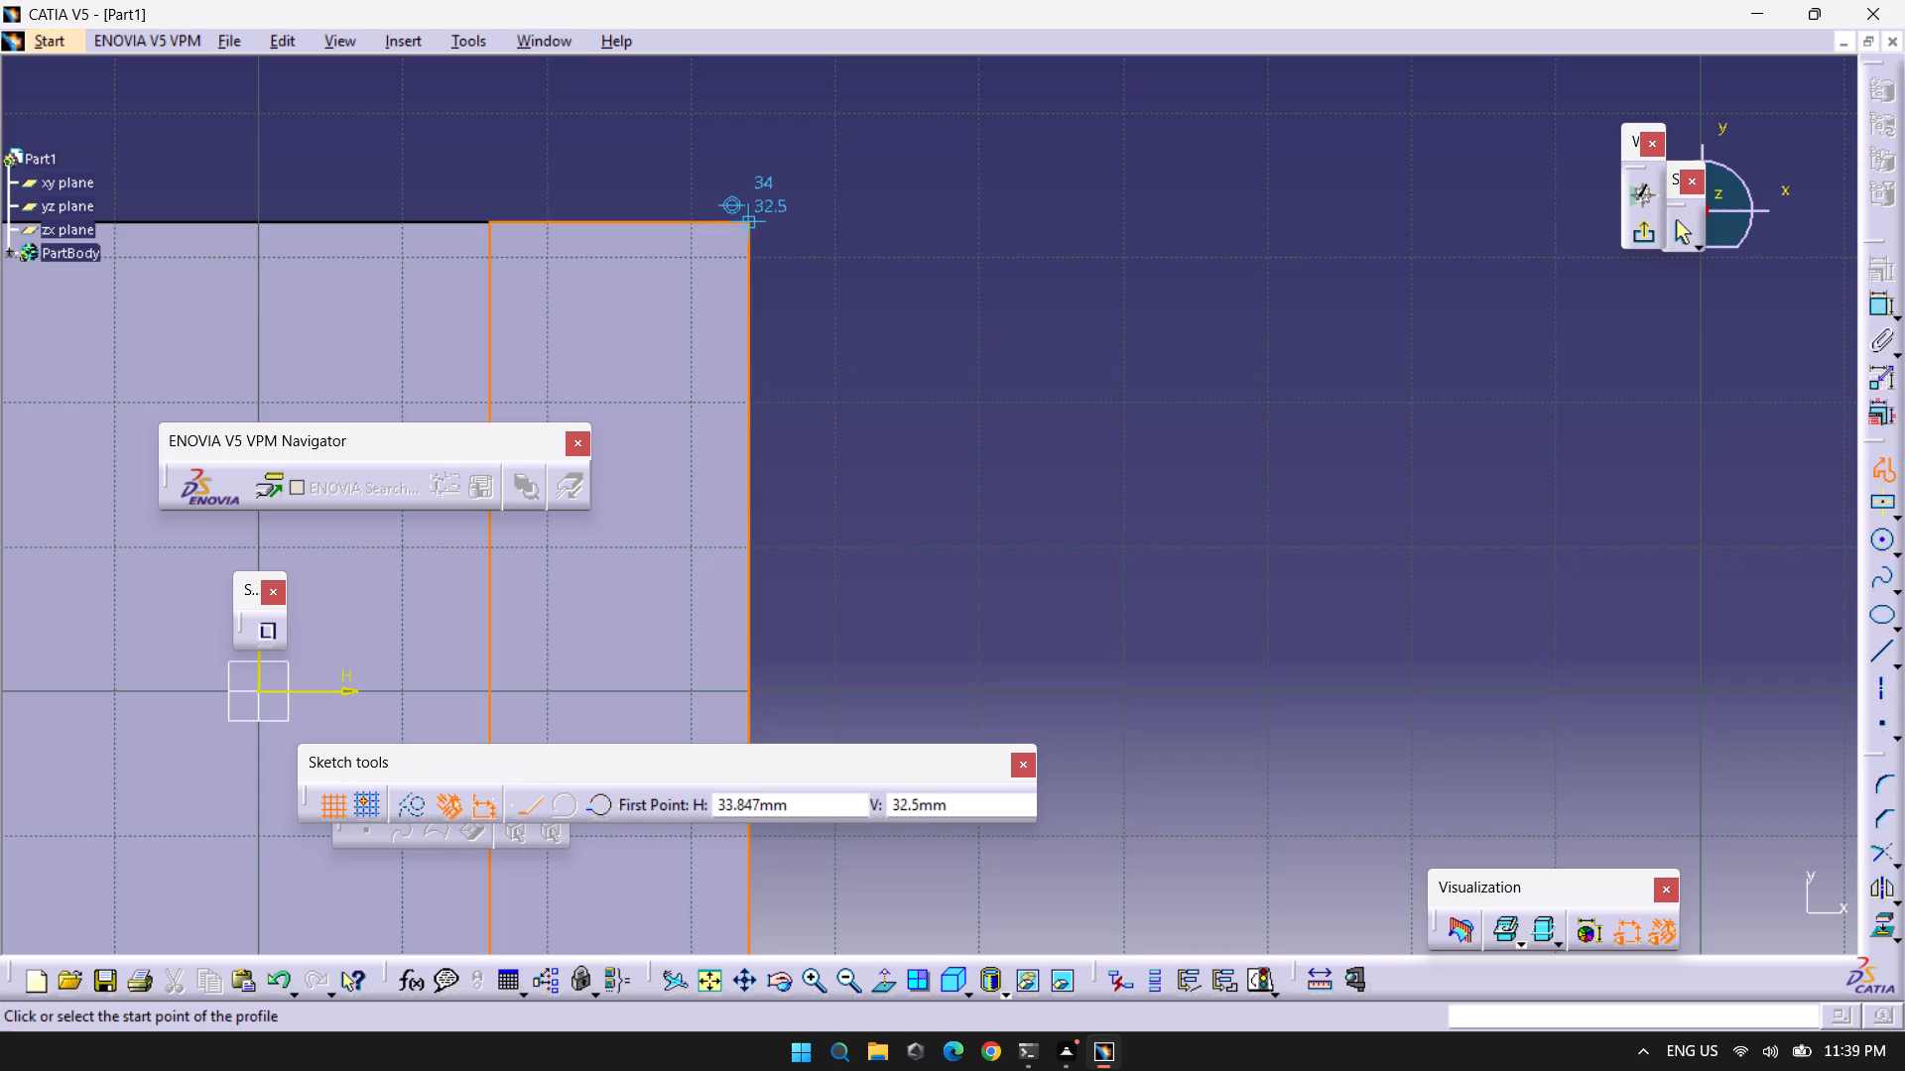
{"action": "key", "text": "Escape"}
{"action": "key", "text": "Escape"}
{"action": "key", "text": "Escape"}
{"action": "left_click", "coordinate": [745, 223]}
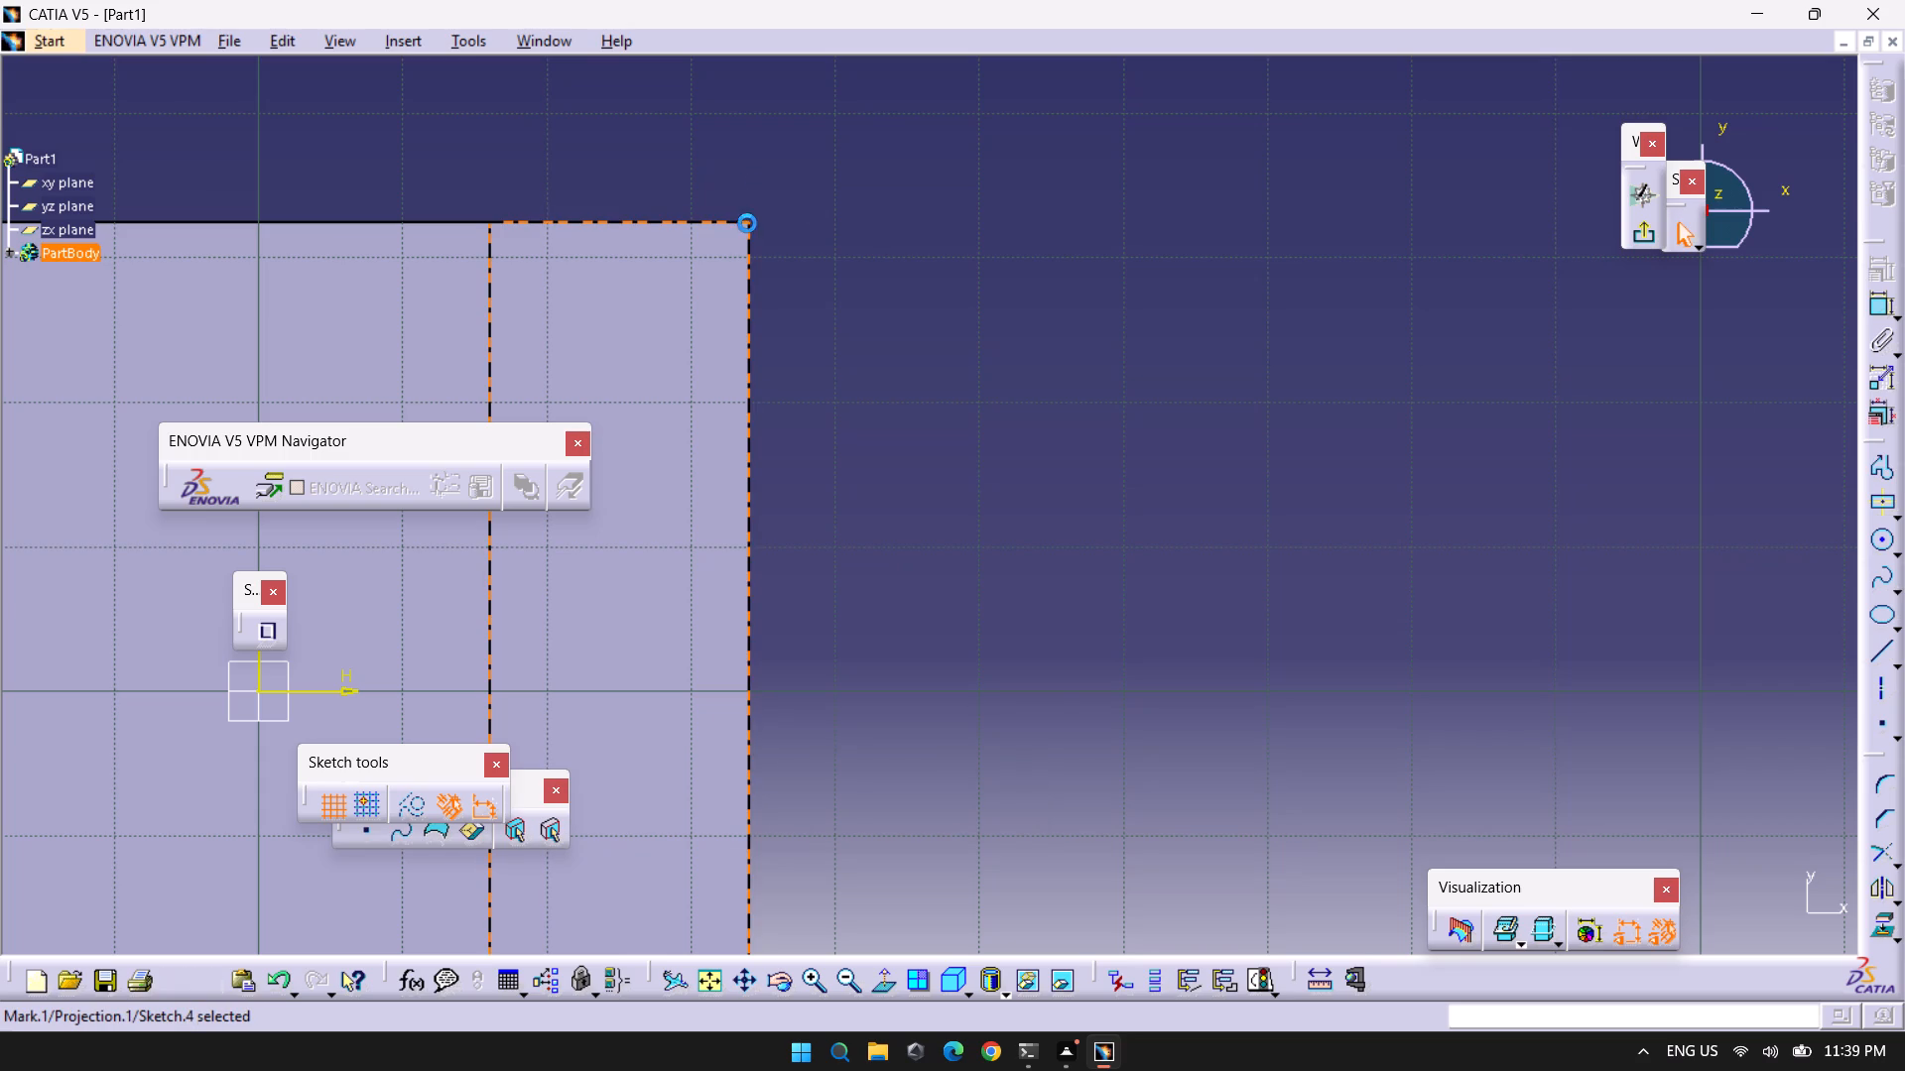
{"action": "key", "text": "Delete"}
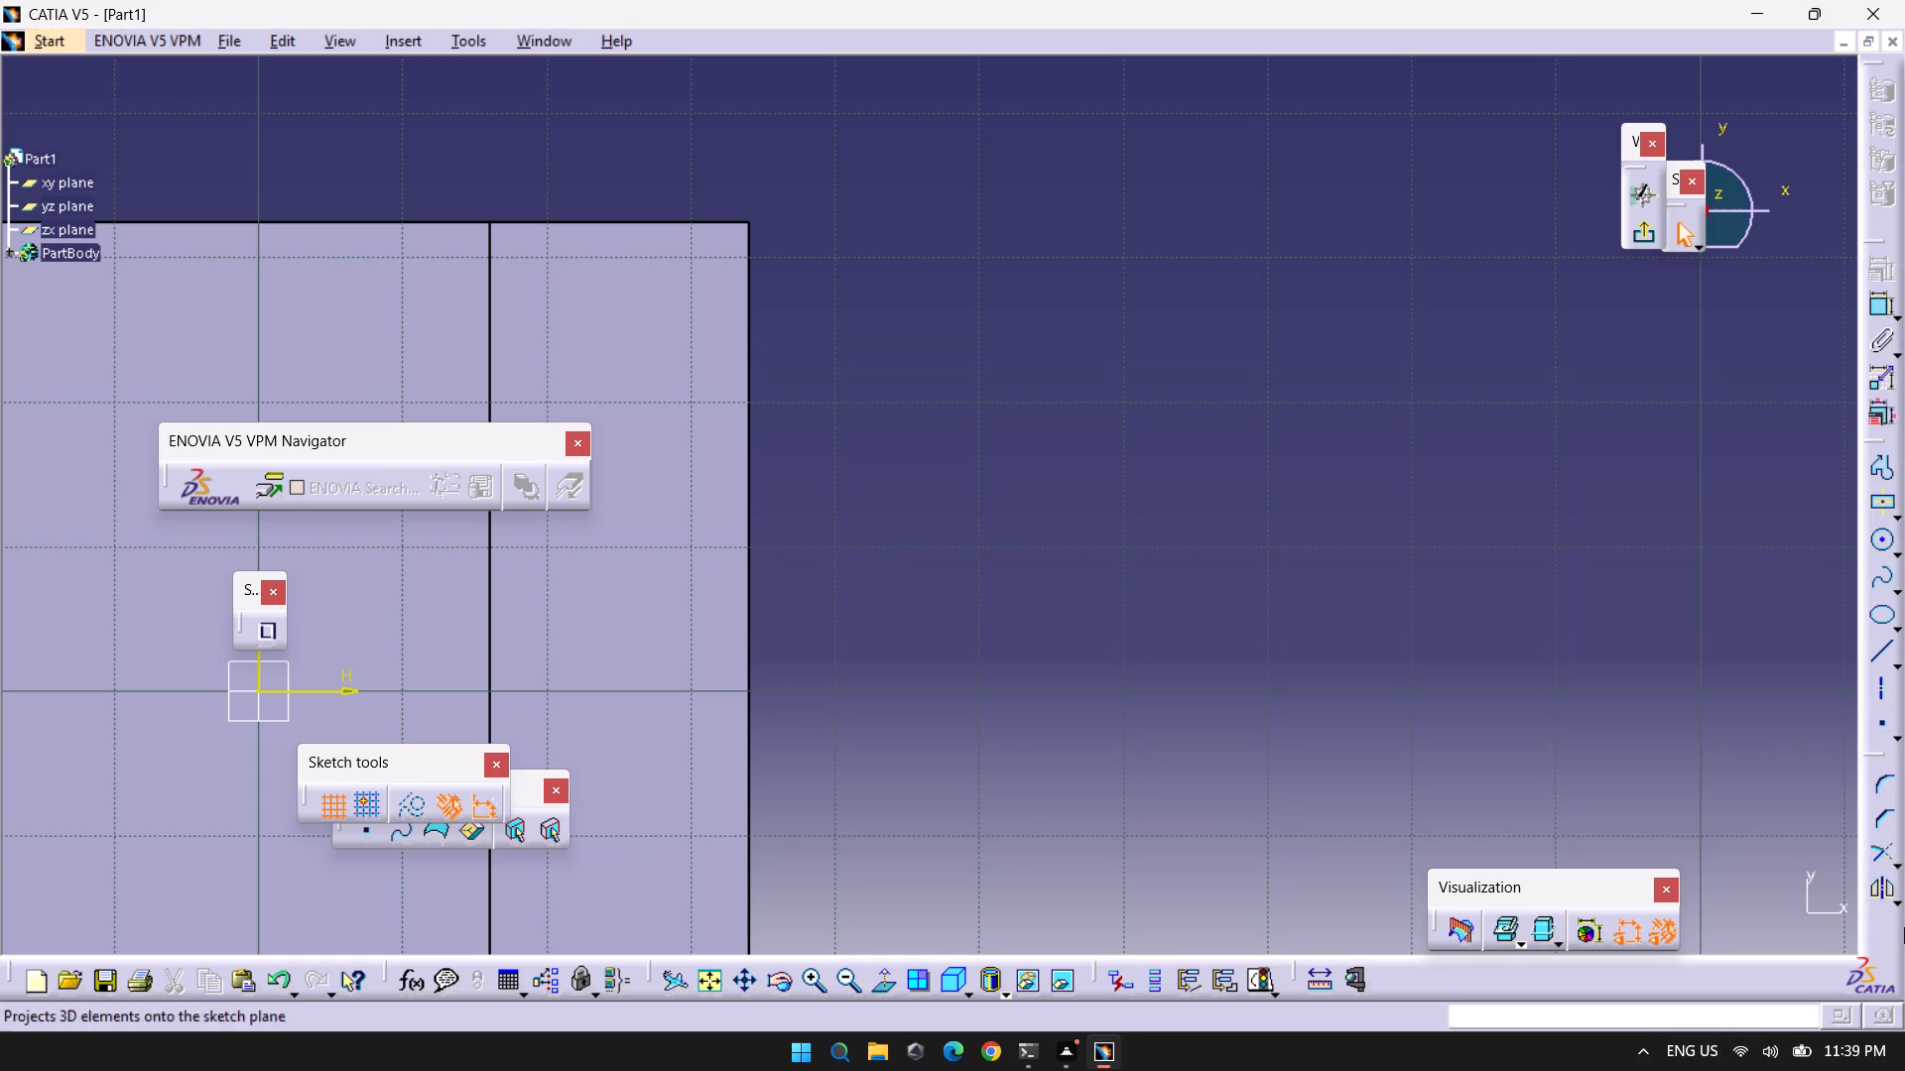
Project only the wall's outer edge, on the positive H side, into the sketch.
{"action": "left_click", "coordinate": [1889, 933]}
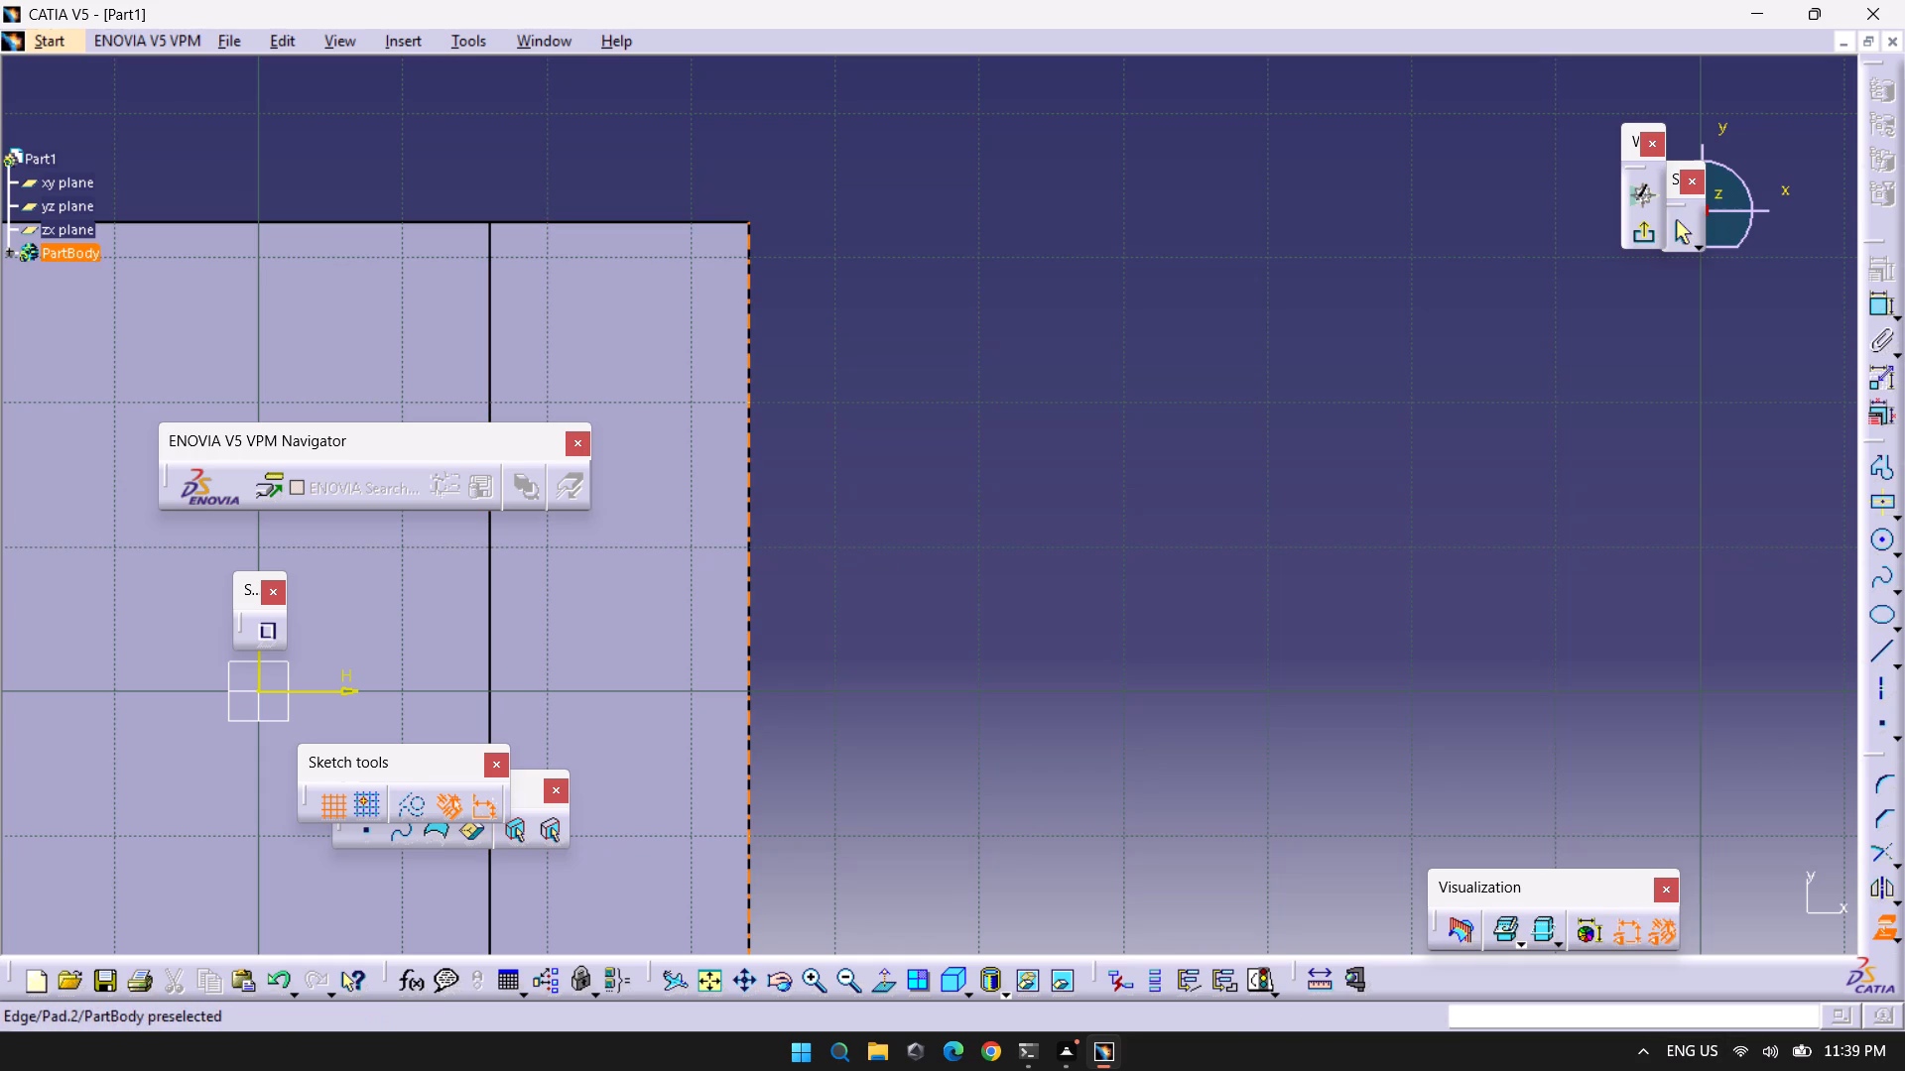
{"action": "left_click", "coordinate": [749, 622]}
{"action": "left_click", "coordinate": [1115, 603]}
Draw a profile from the projected edge's upper end down to the H axis and 72 mm horizontally outward, away from the block.
{"action": "left_click", "coordinate": [1869, 474]}
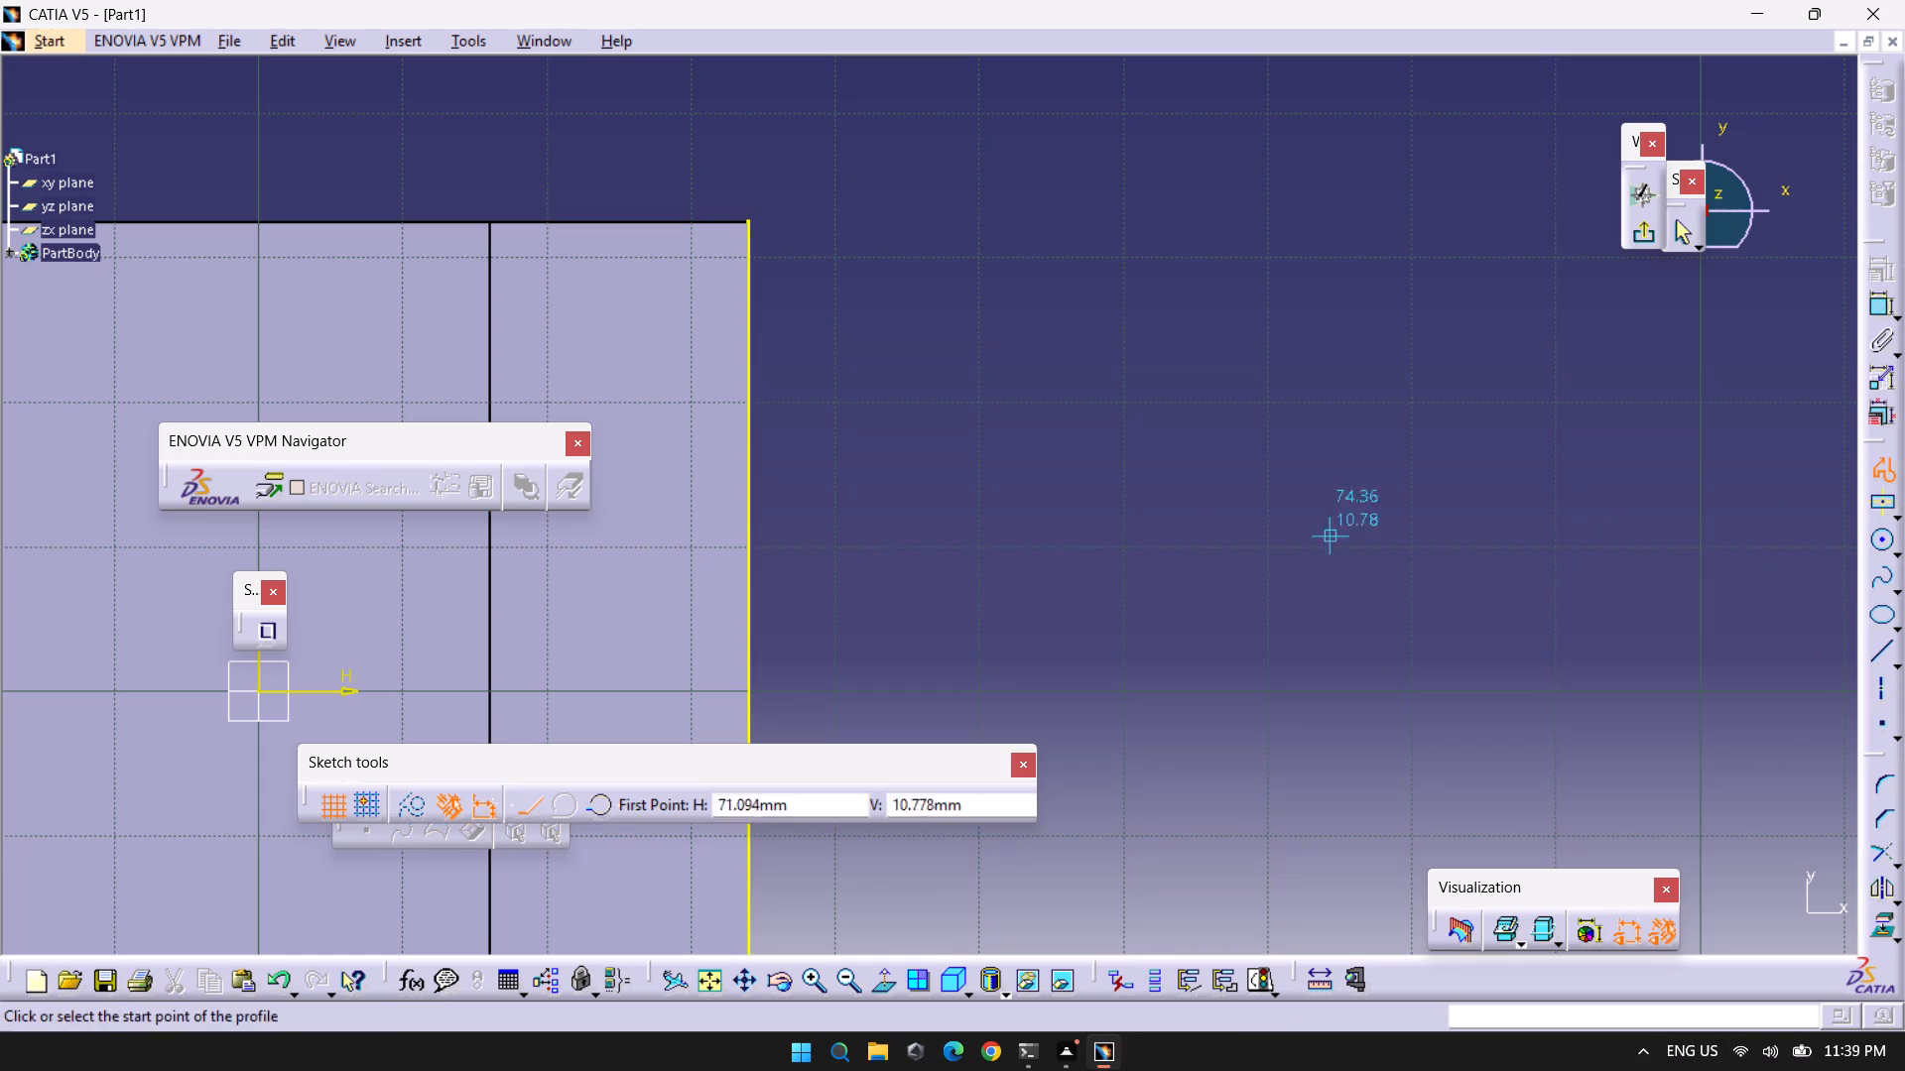
{"action": "left_click", "coordinate": [754, 222]}
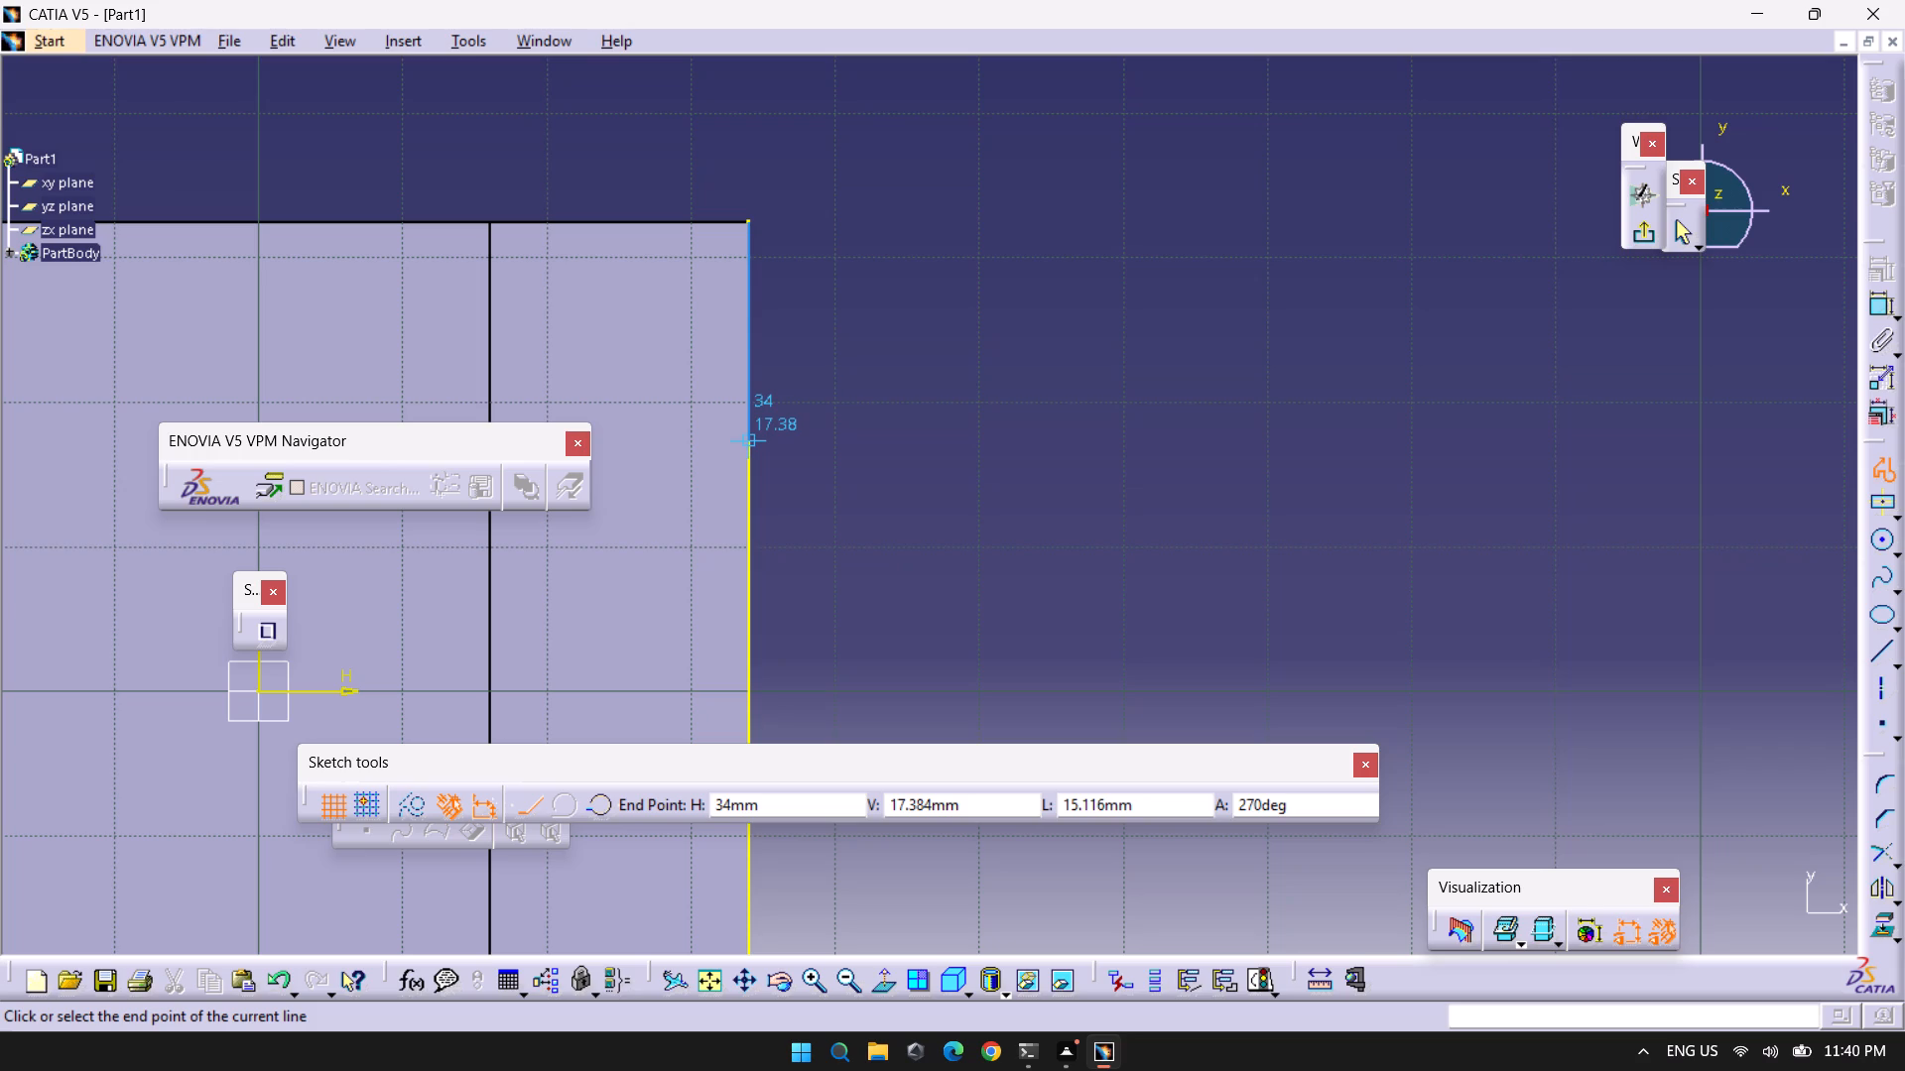
{"action": "middle_click_drag", "start_coordinate": [762, 601], "coordinate": [824, 31]}
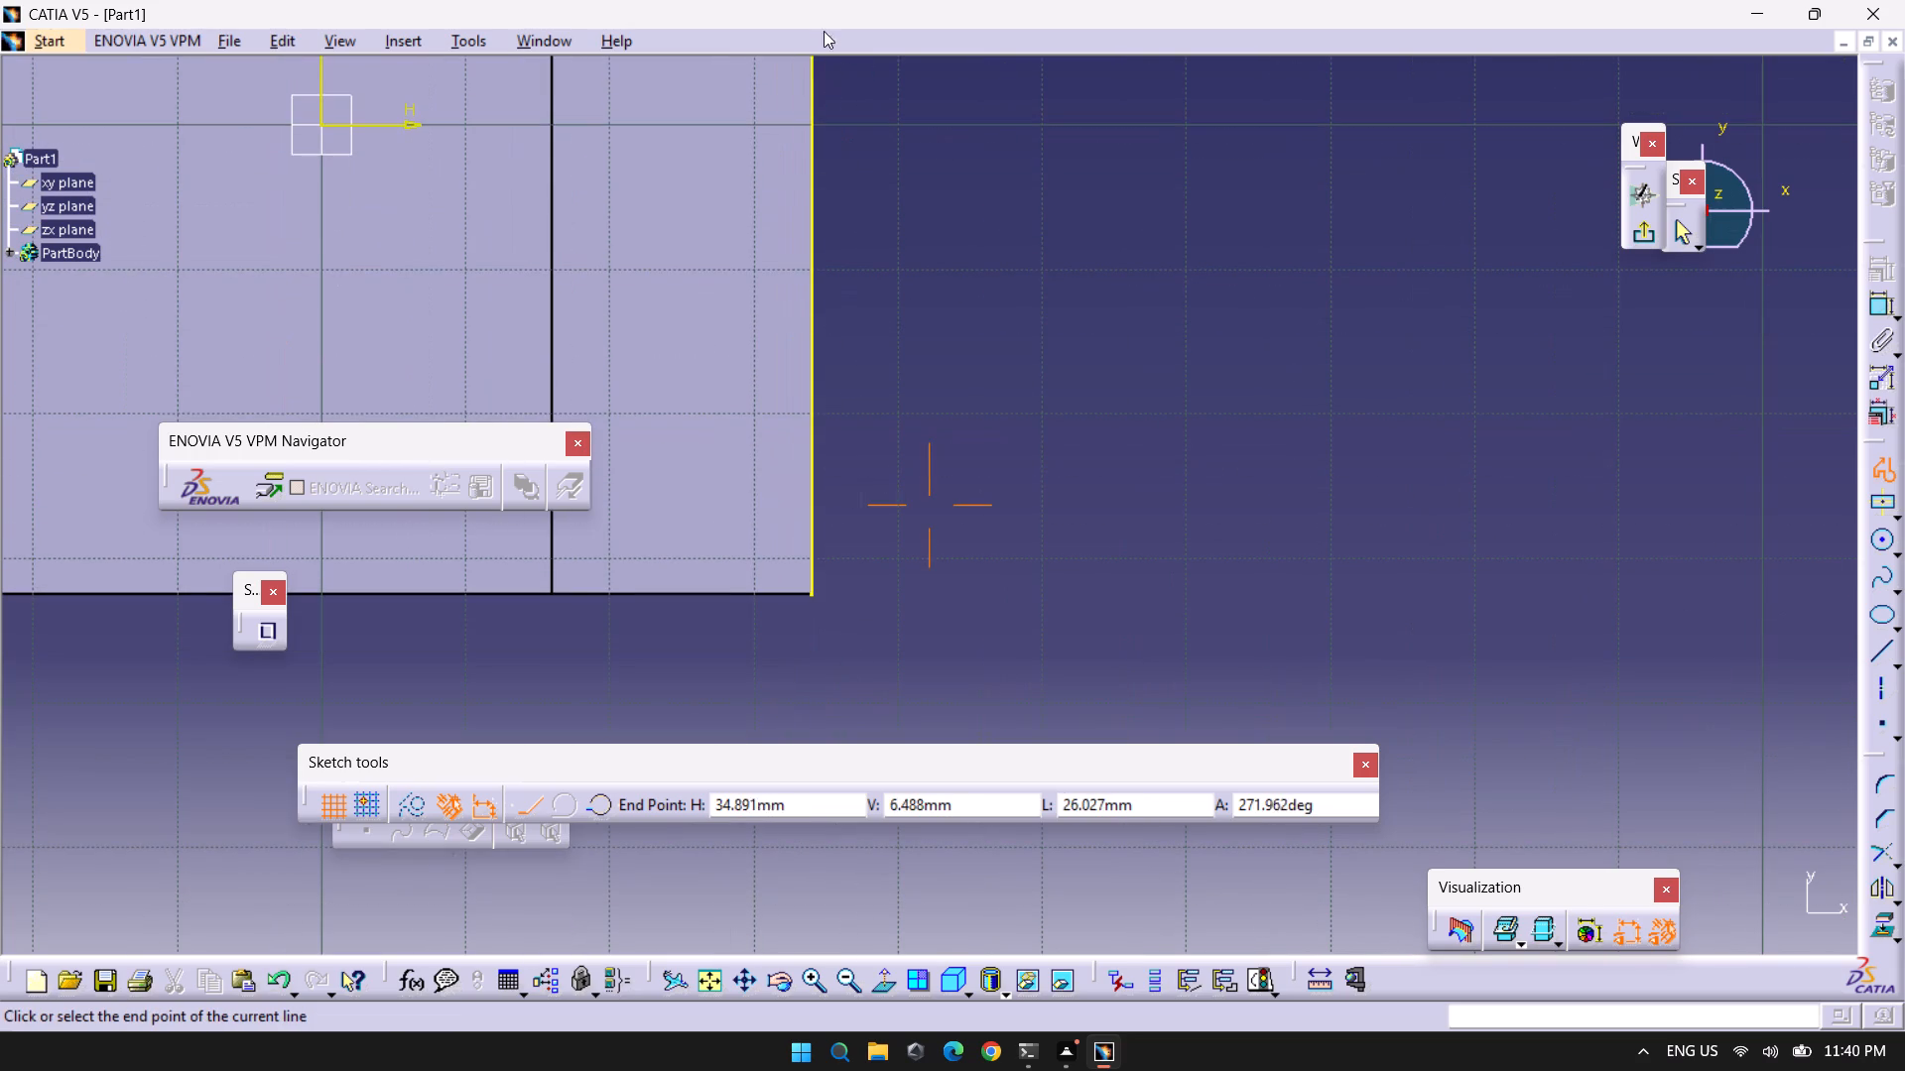
{"action": "left_click", "coordinate": [811, 123]}
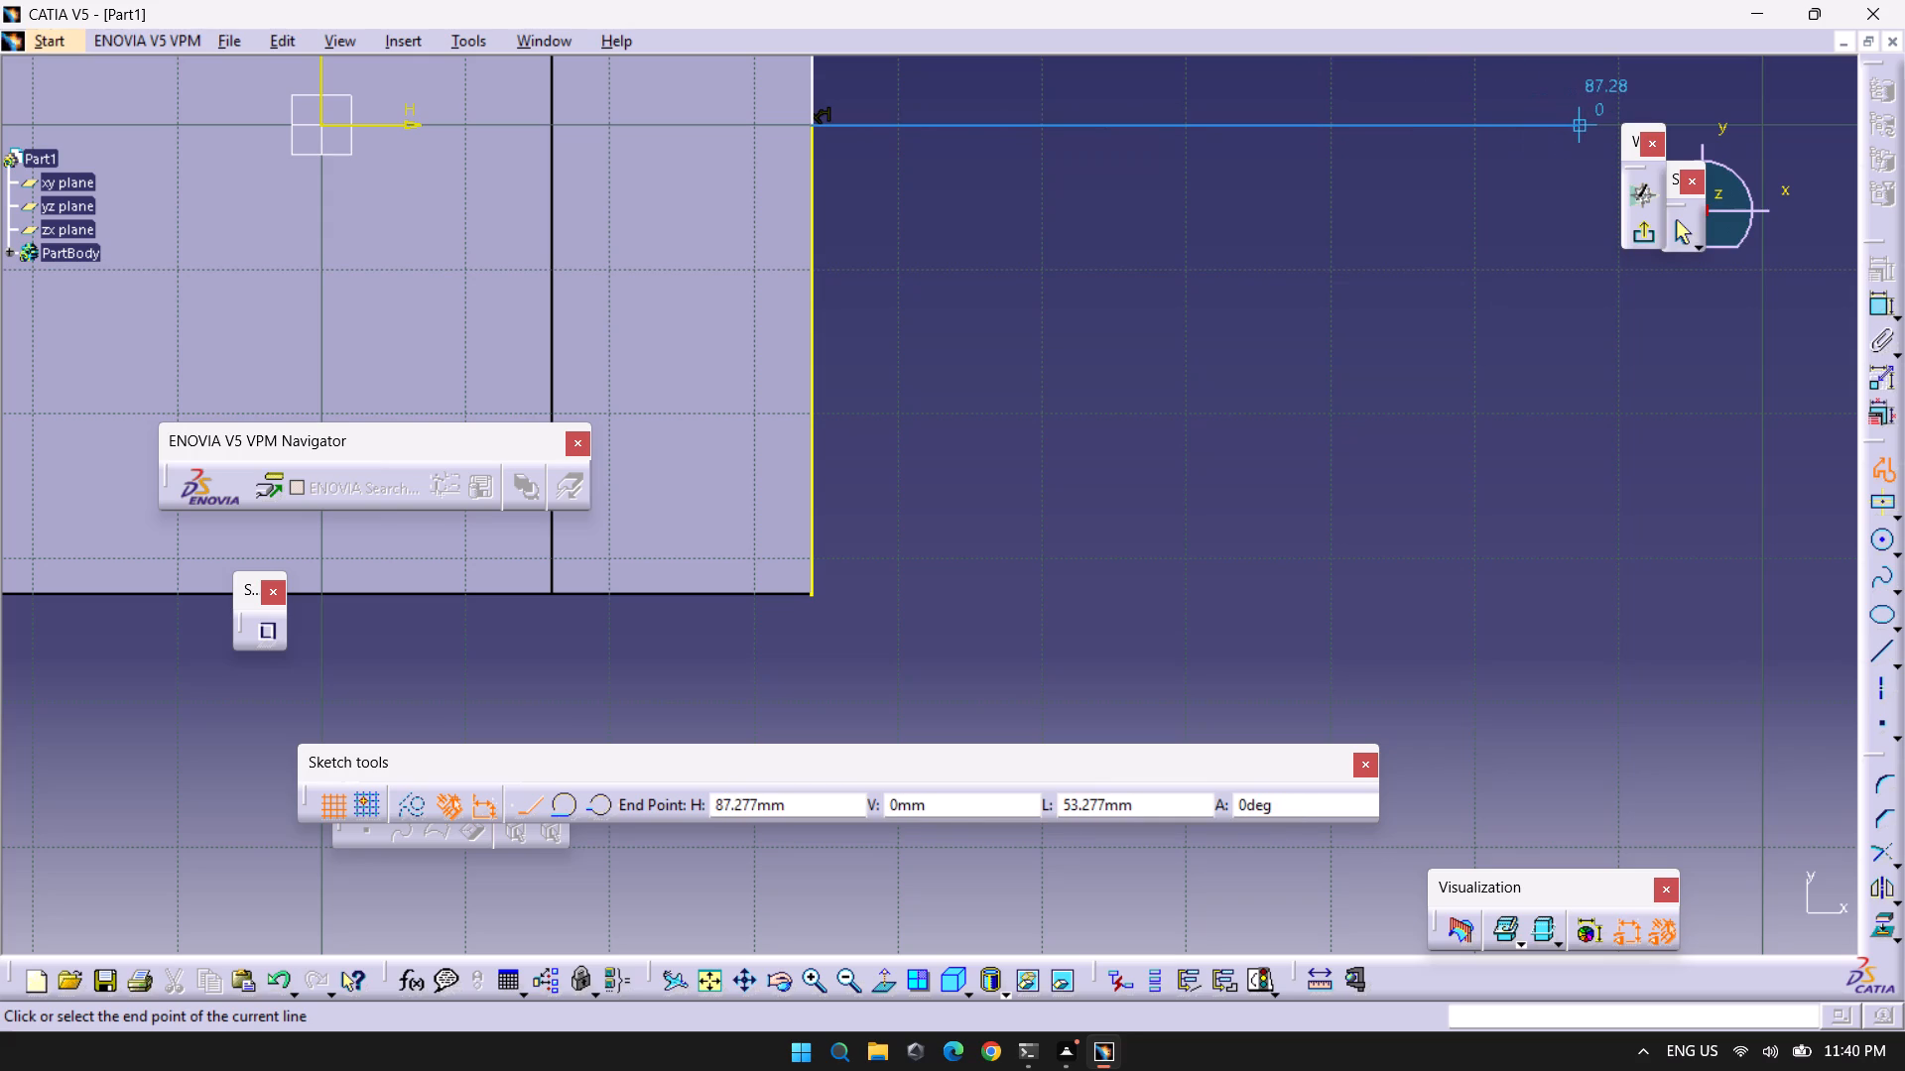
{"action": "key", "text": "Tab"}
{"action": "key", "text": "Tab"}
{"action": "key", "text": "Tab"}
{"action": "type", "text": "72"}
{"action": "key", "text": "Return"}
{"action": "middle_click_drag", "start_coordinate": [1582, 126], "coordinate": [1585, 286]}
{"action": "right_click", "coordinate": [1582, 126]}
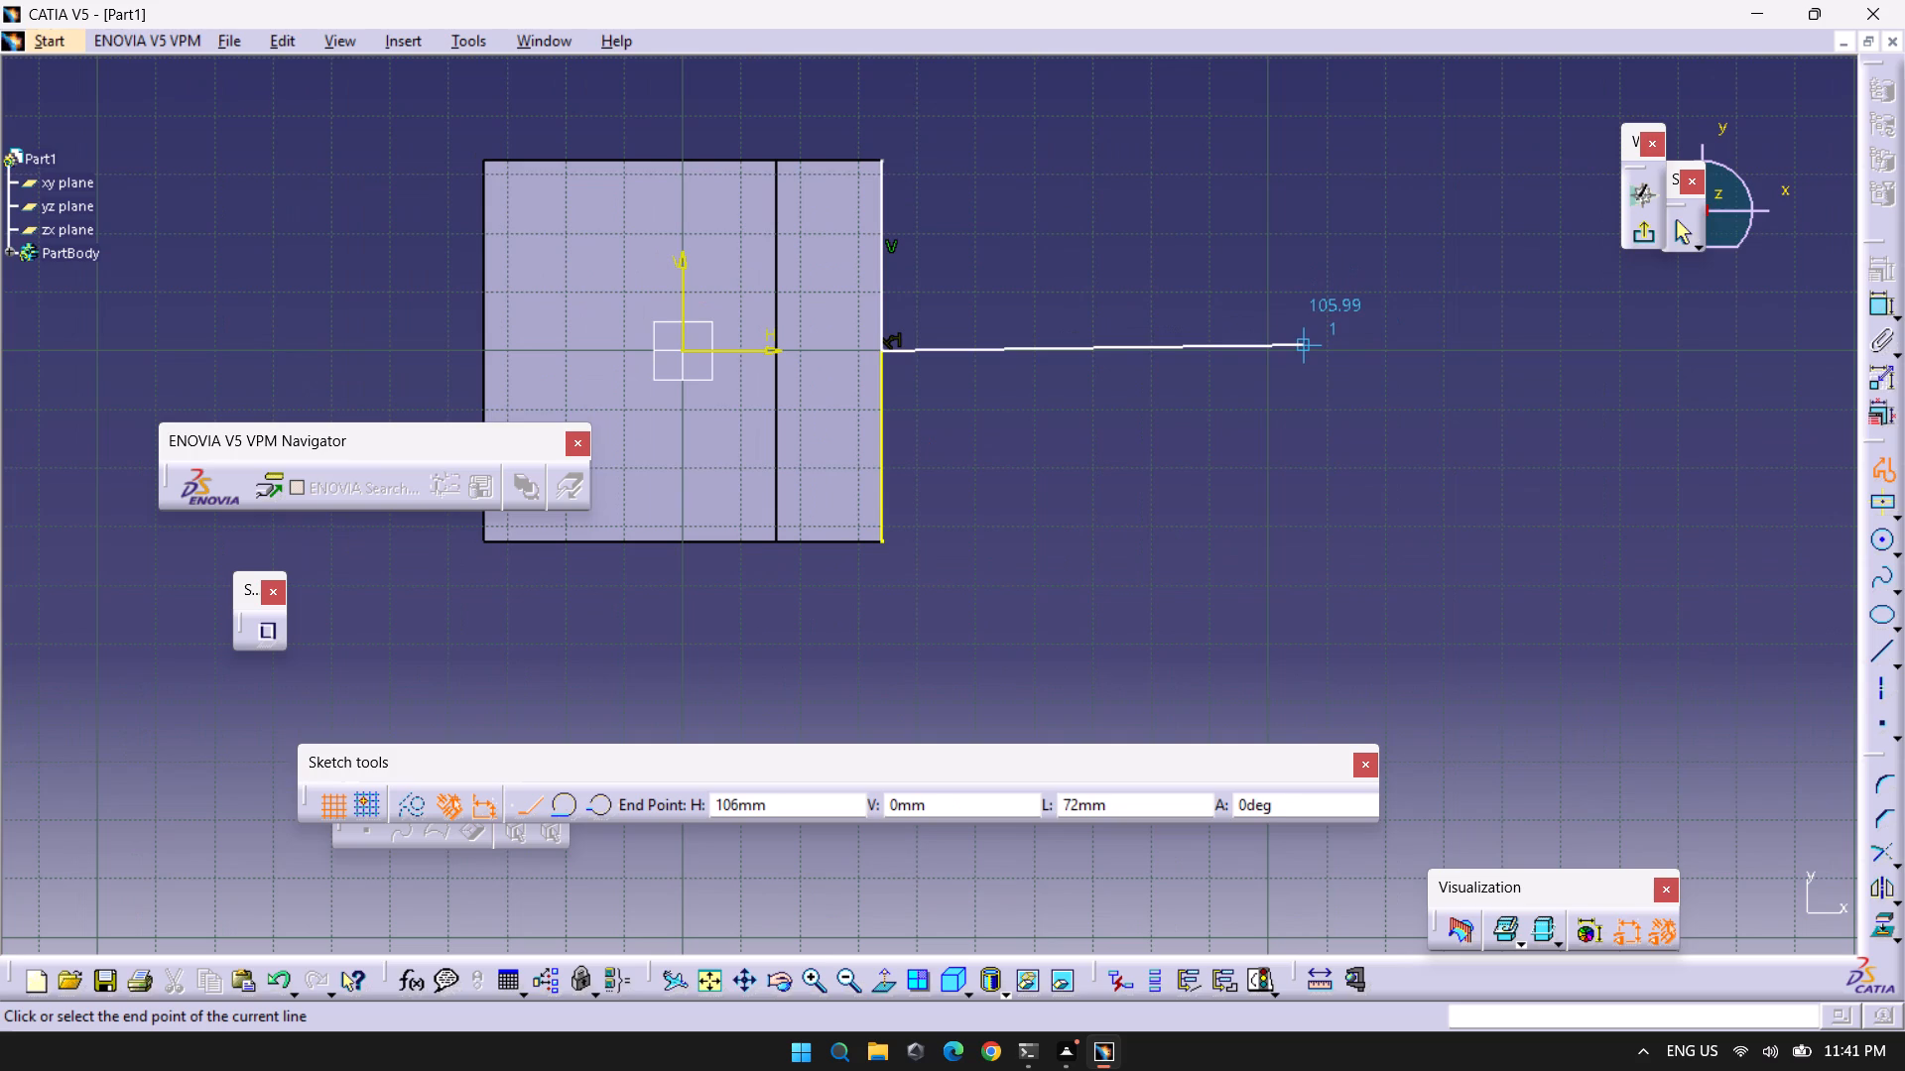
{"action": "left_click", "coordinate": [1583, 349]}
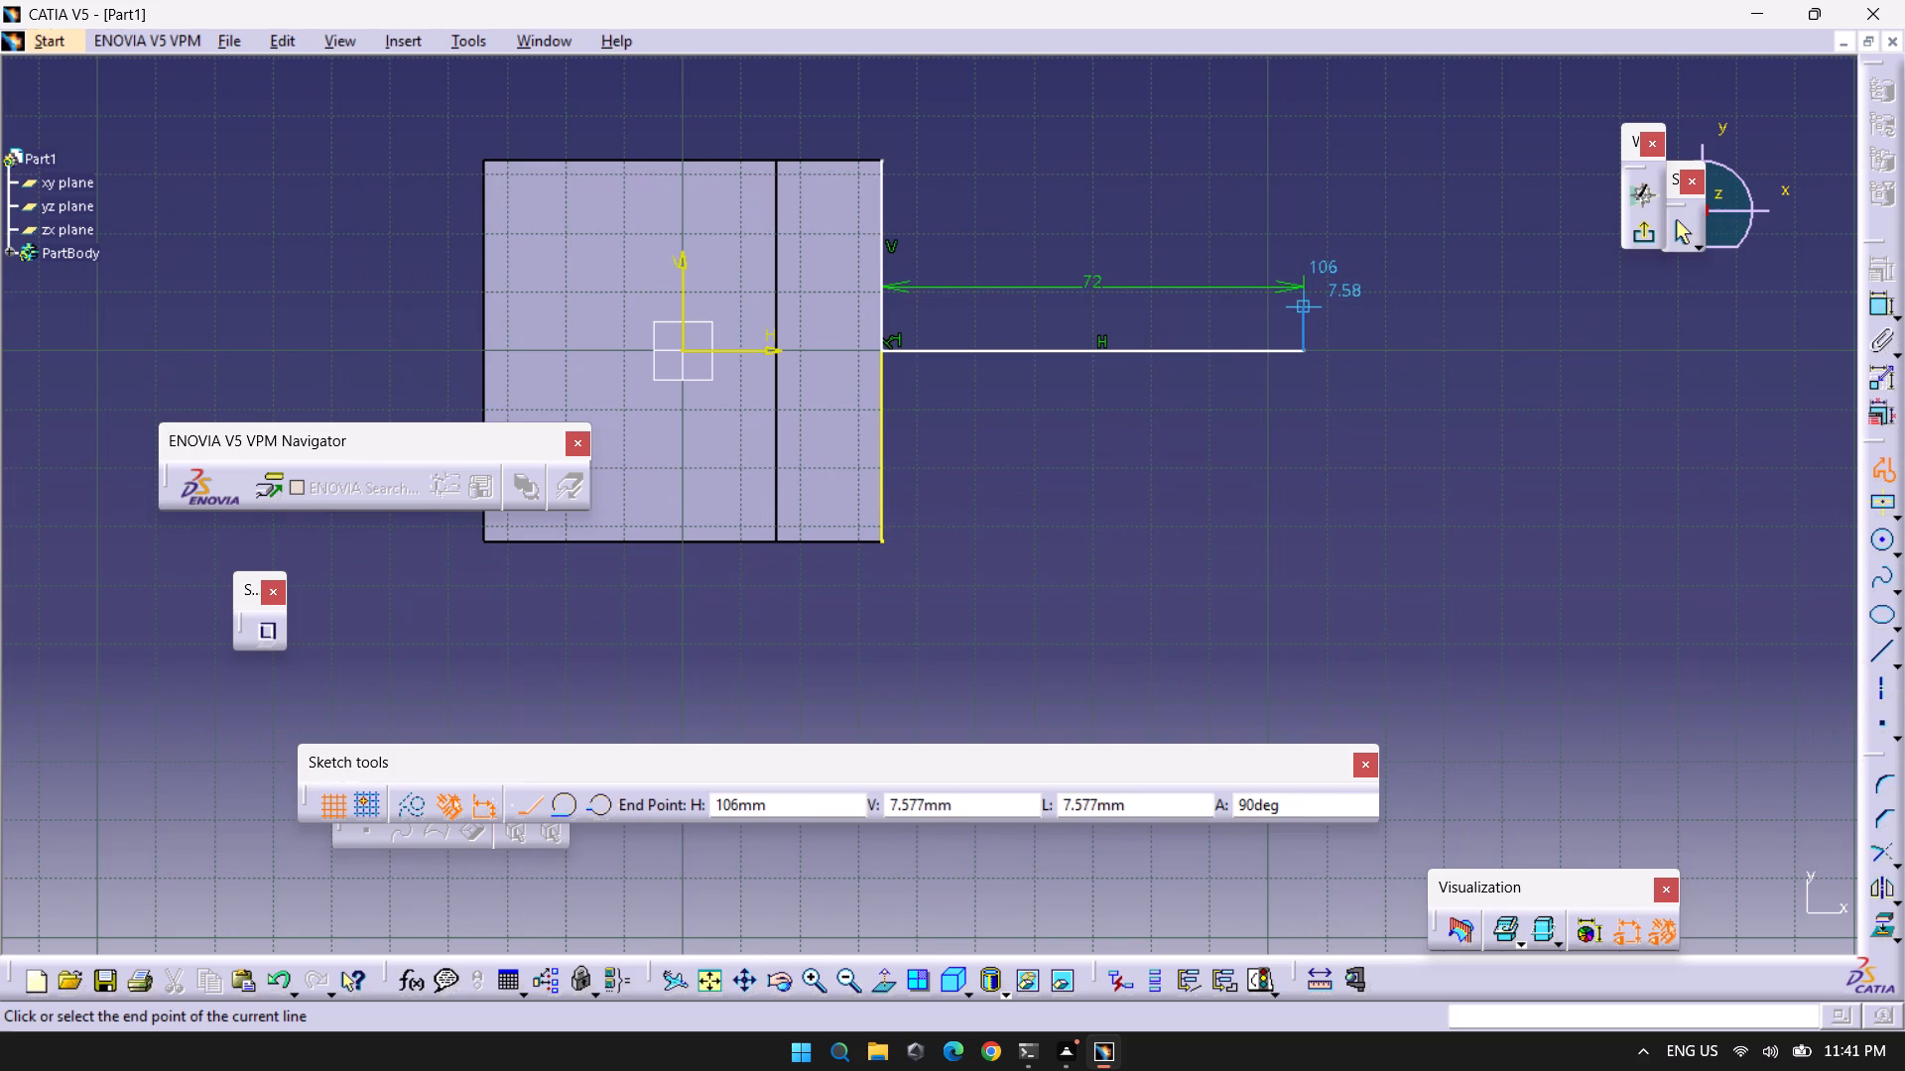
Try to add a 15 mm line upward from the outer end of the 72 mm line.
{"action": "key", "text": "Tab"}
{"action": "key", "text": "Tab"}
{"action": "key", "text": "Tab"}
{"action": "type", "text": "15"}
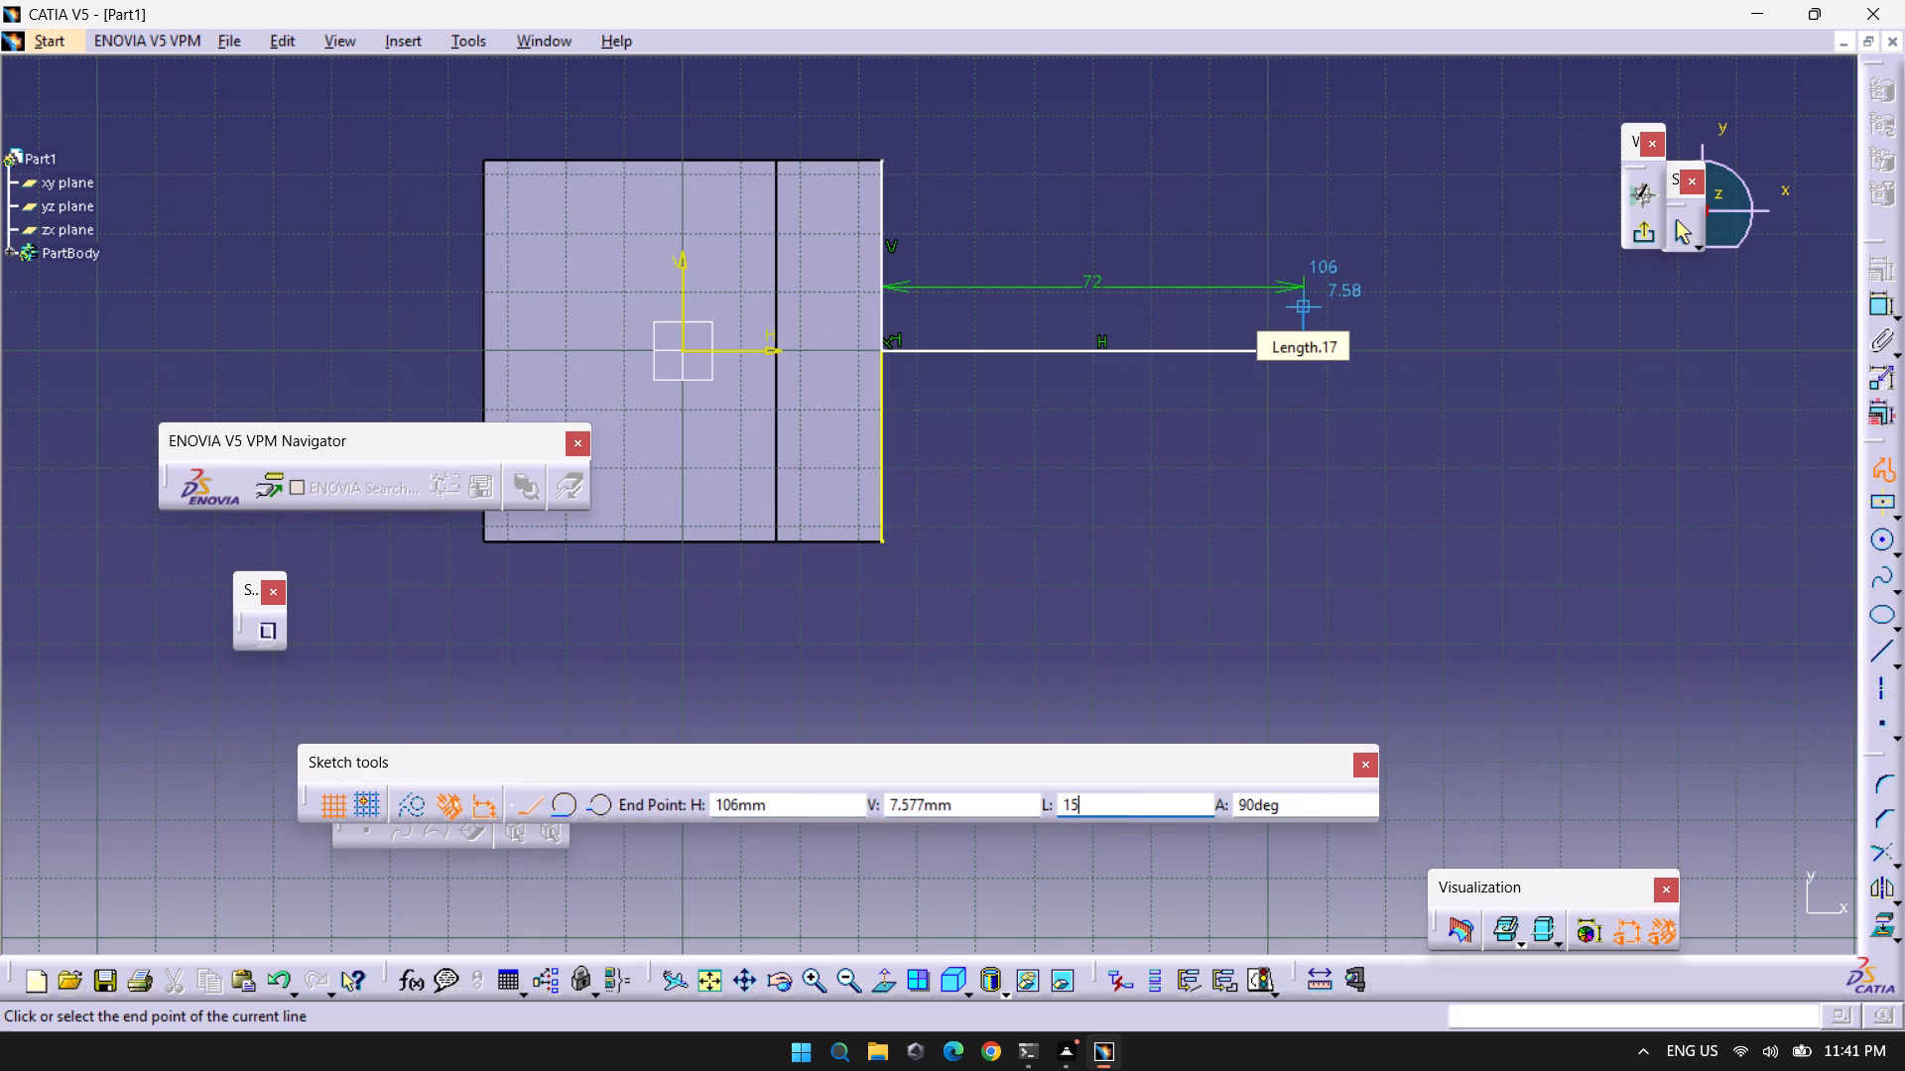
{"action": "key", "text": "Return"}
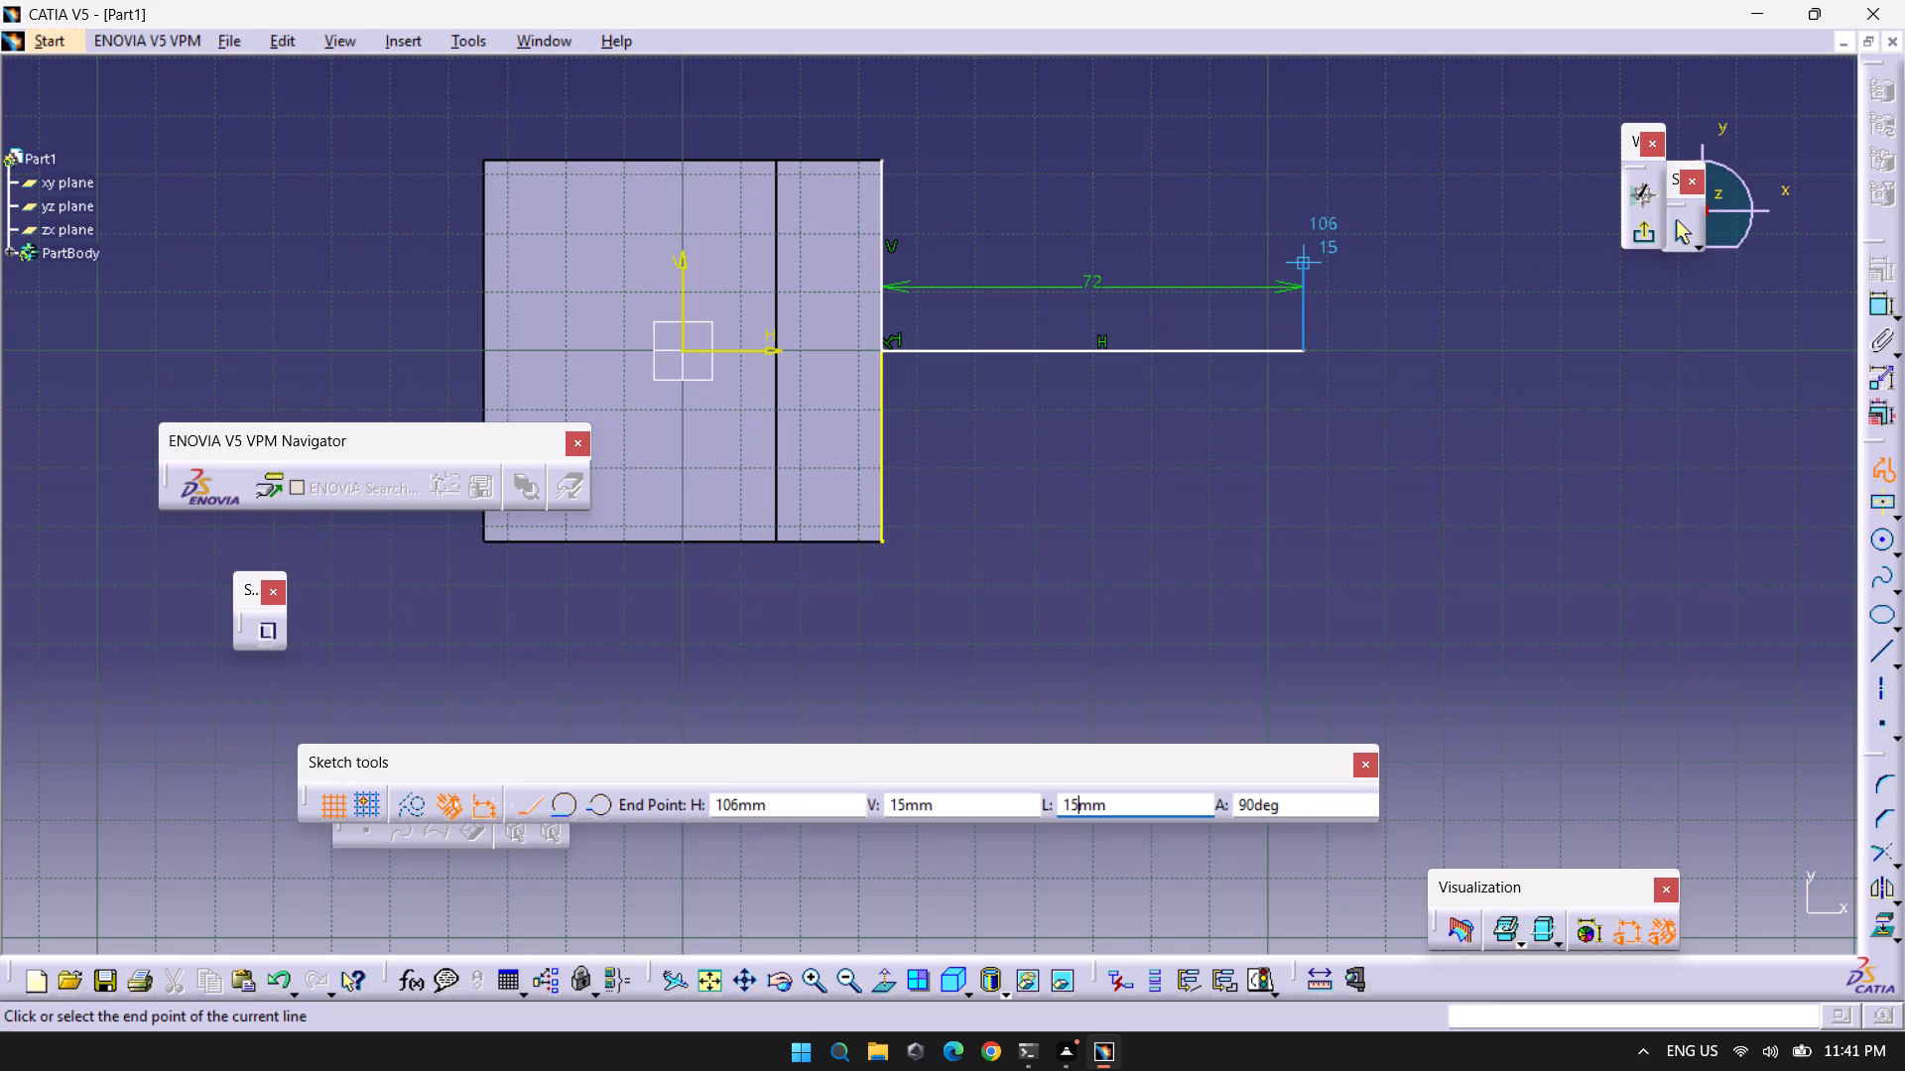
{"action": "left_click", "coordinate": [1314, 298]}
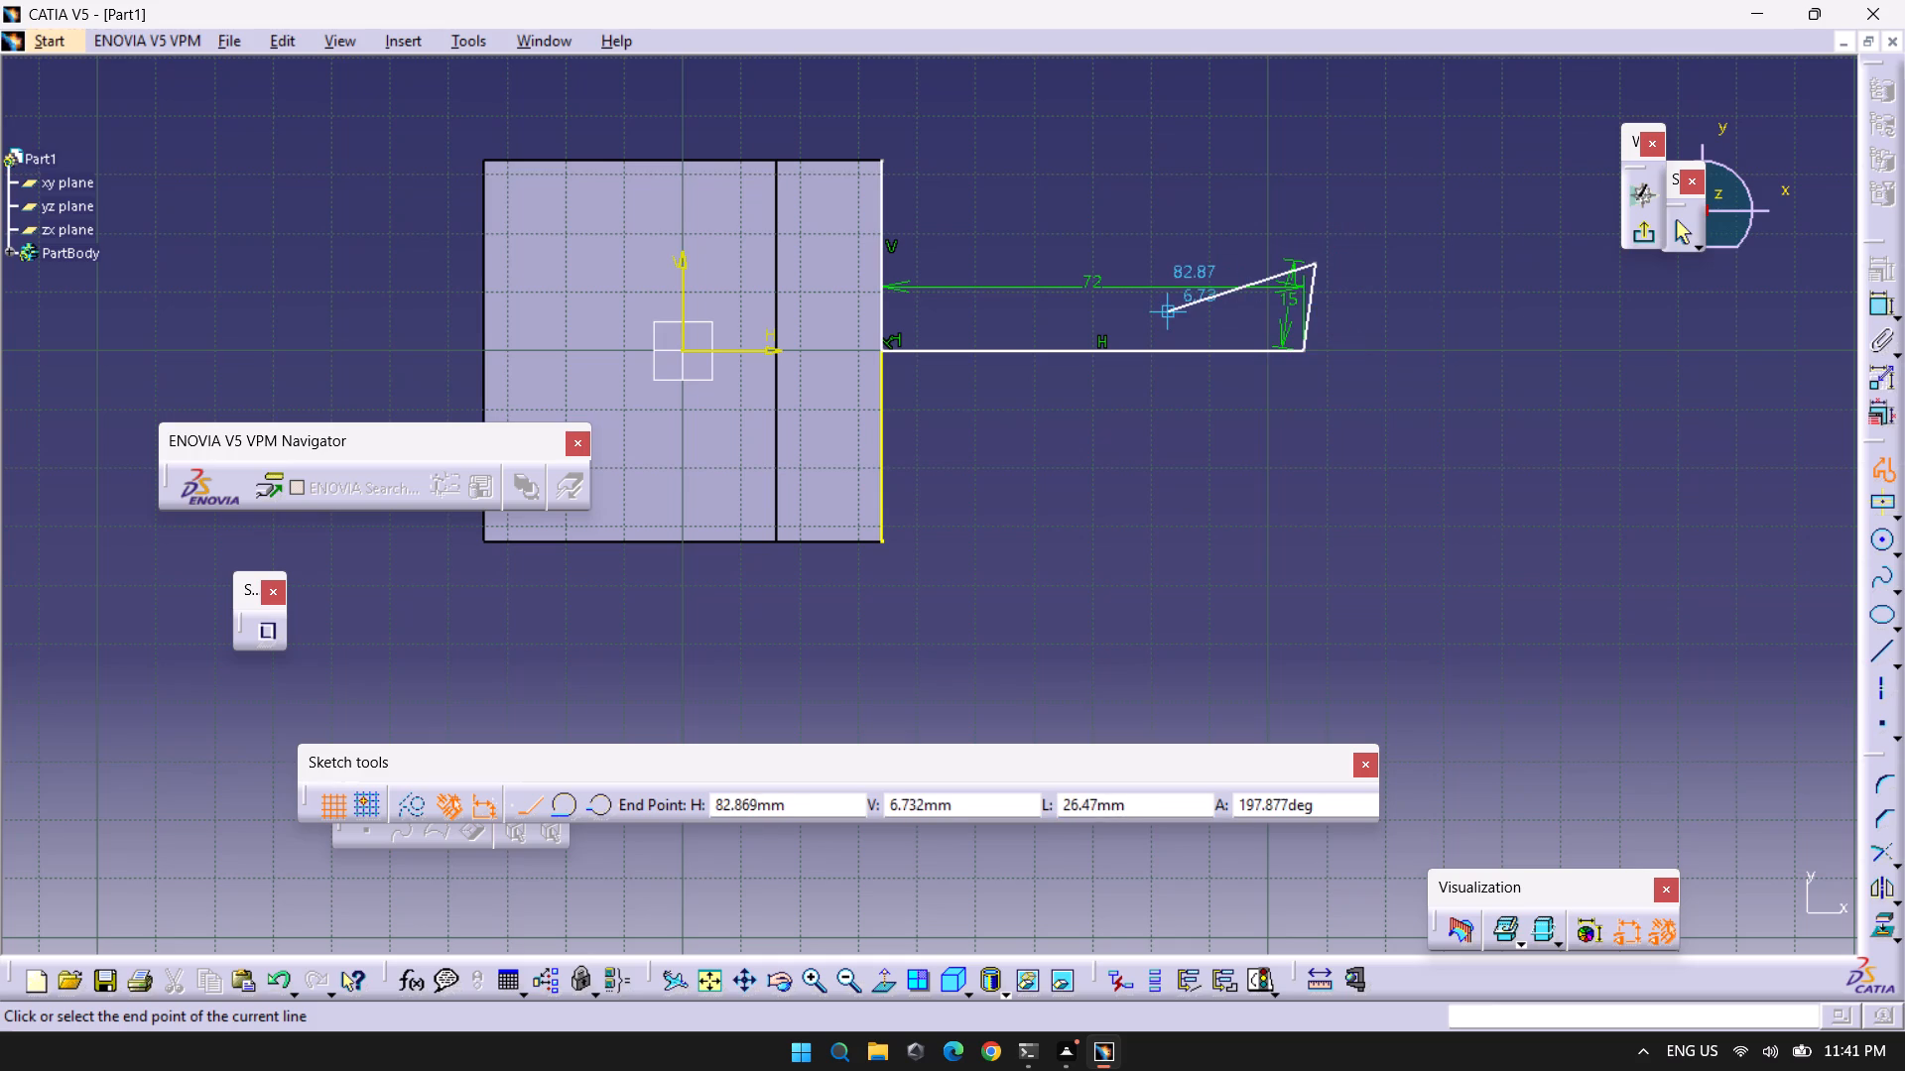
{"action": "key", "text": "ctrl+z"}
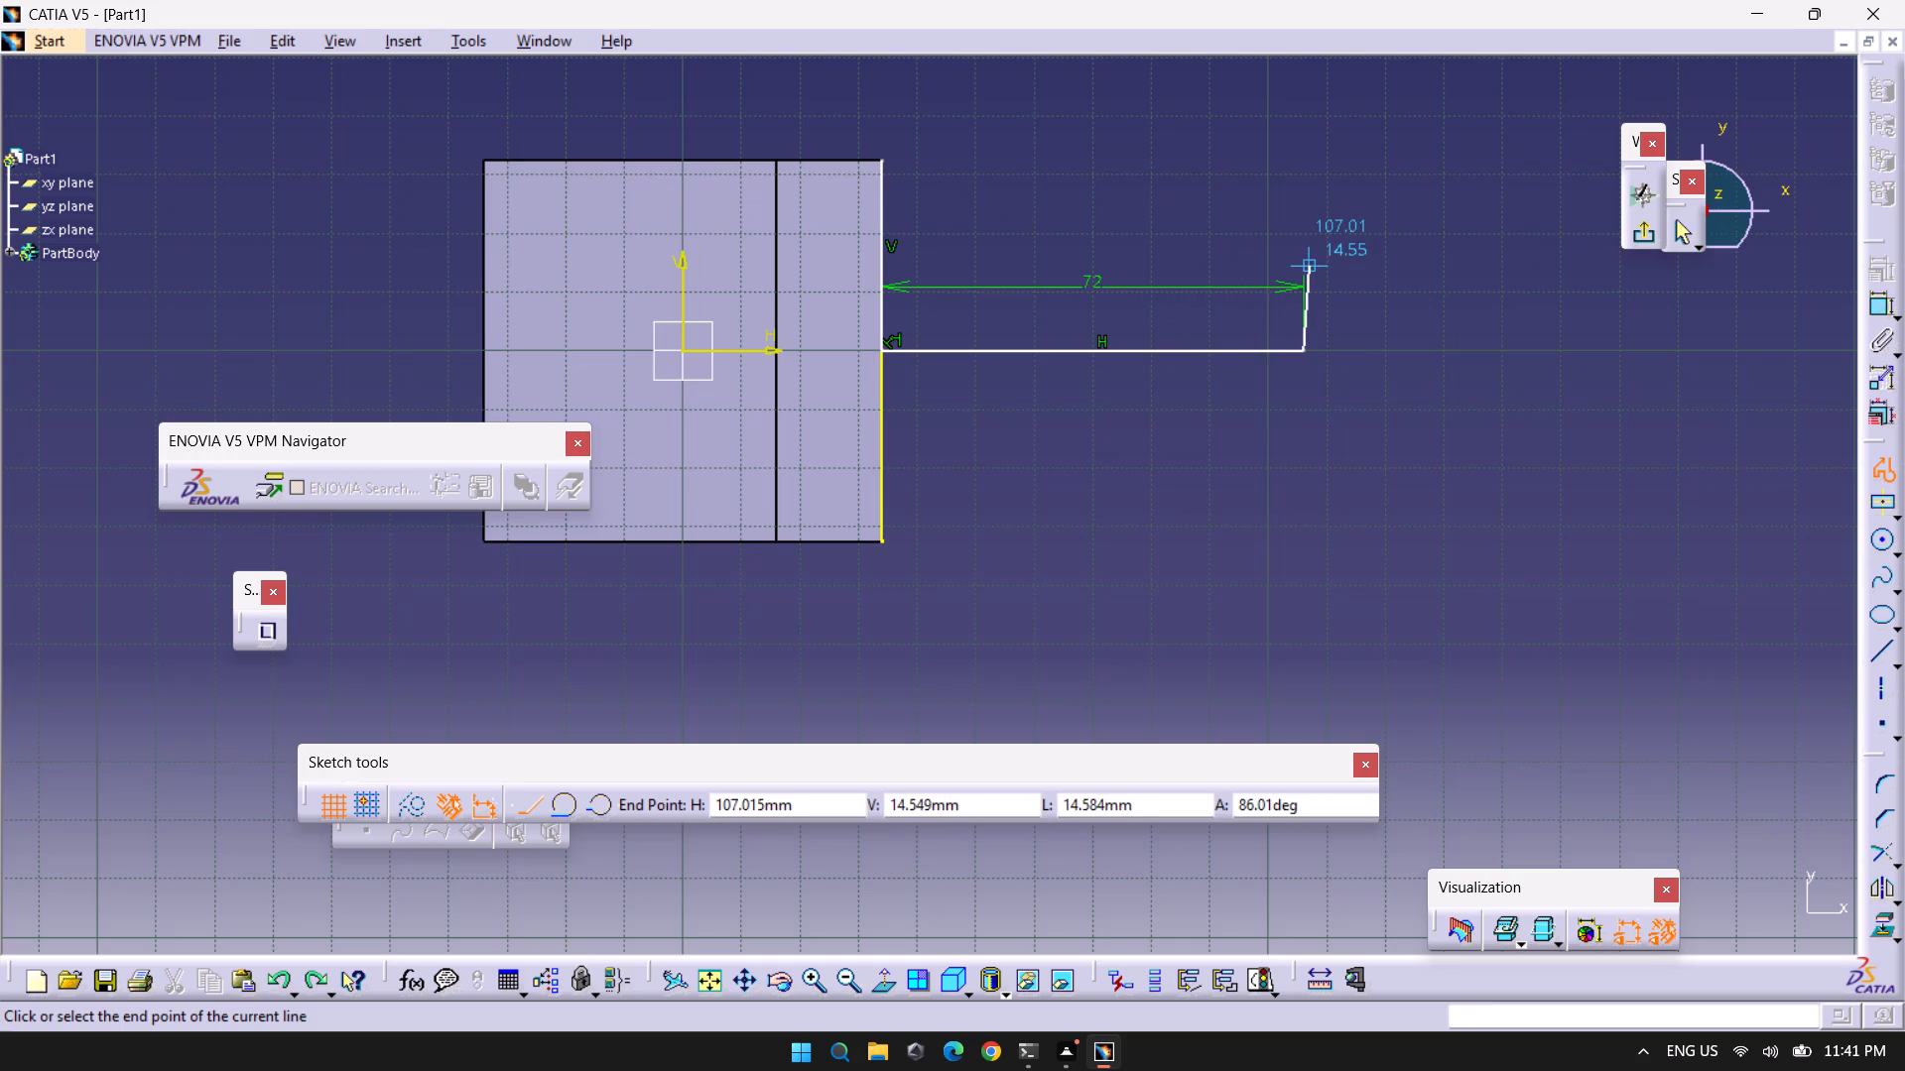
Continue the profile with a 15 mm vertical line upward and a horizontal line back to the projected edge.
{"action": "key", "text": "Tab"}
{"action": "key", "text": "Tab"}
{"action": "key", "text": "Tab"}
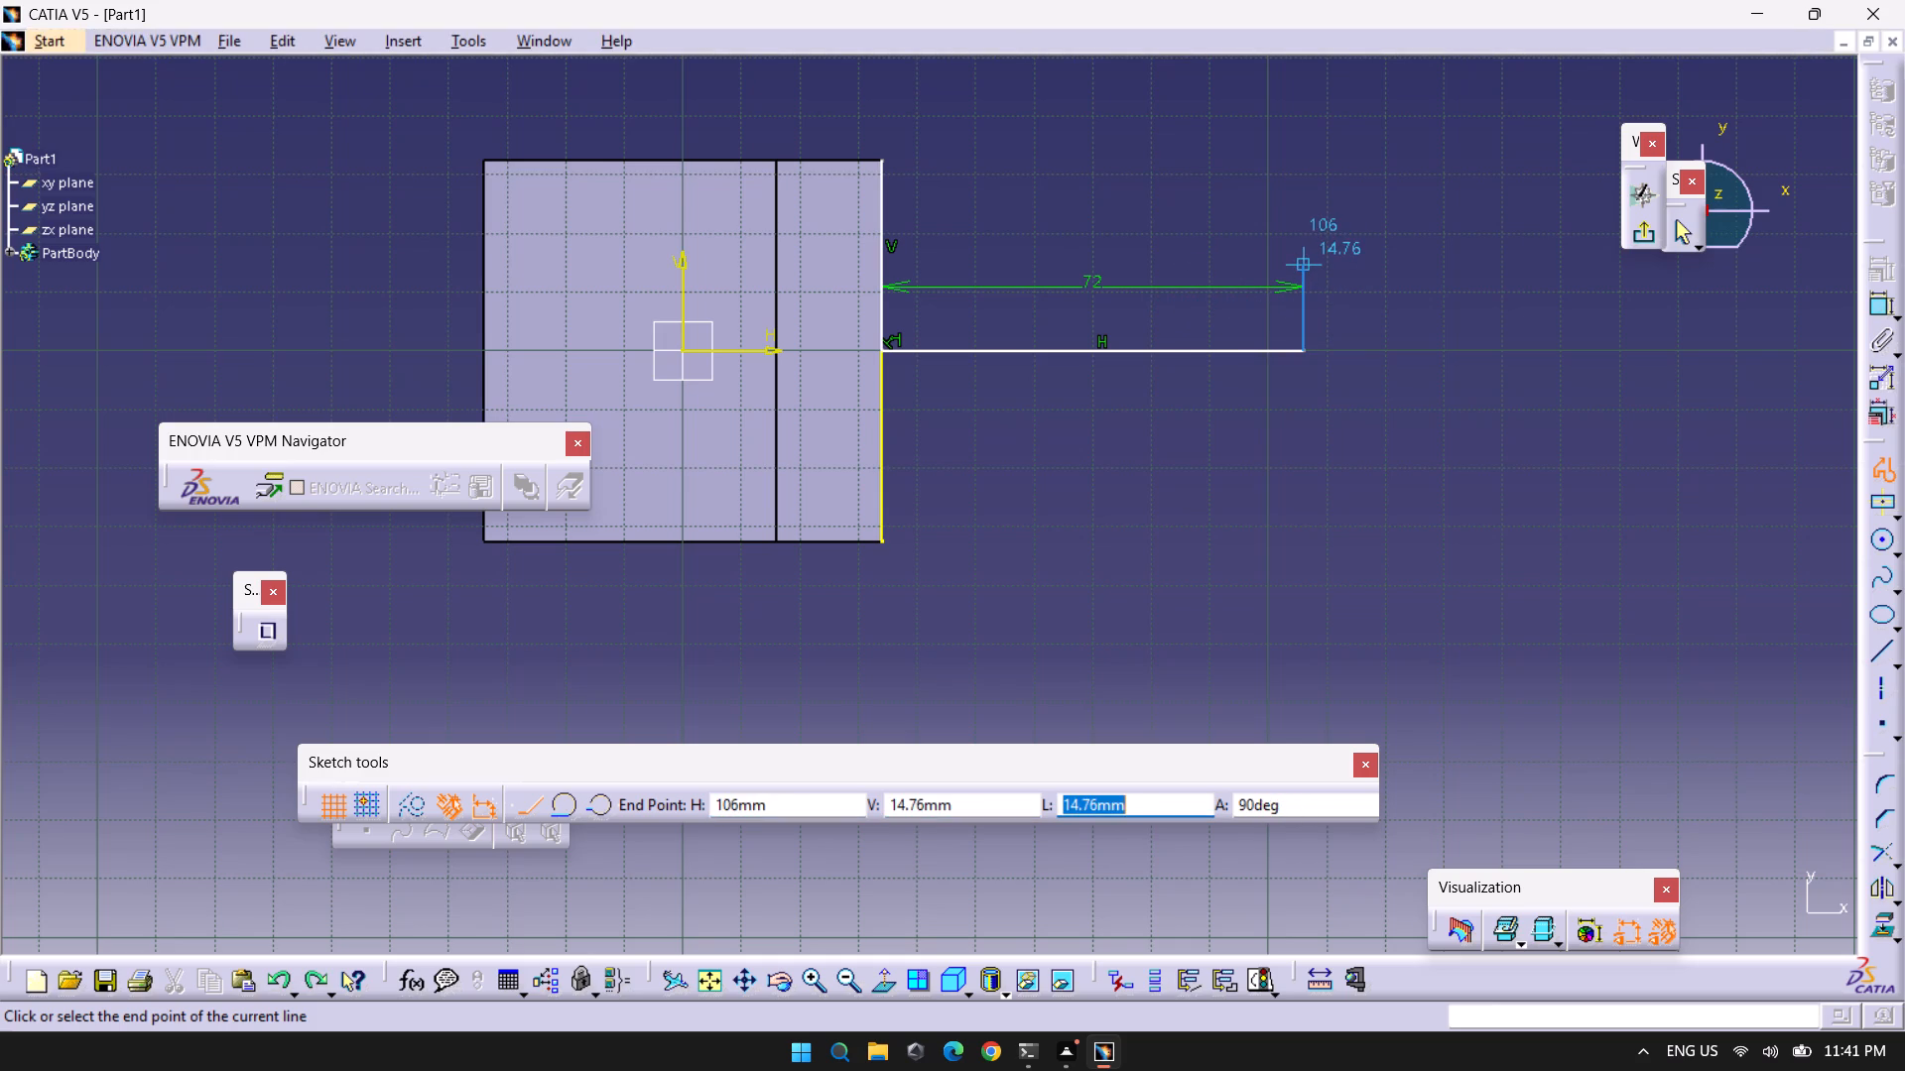
{"action": "type", "text": "15"}
{"action": "key", "text": "Return"}
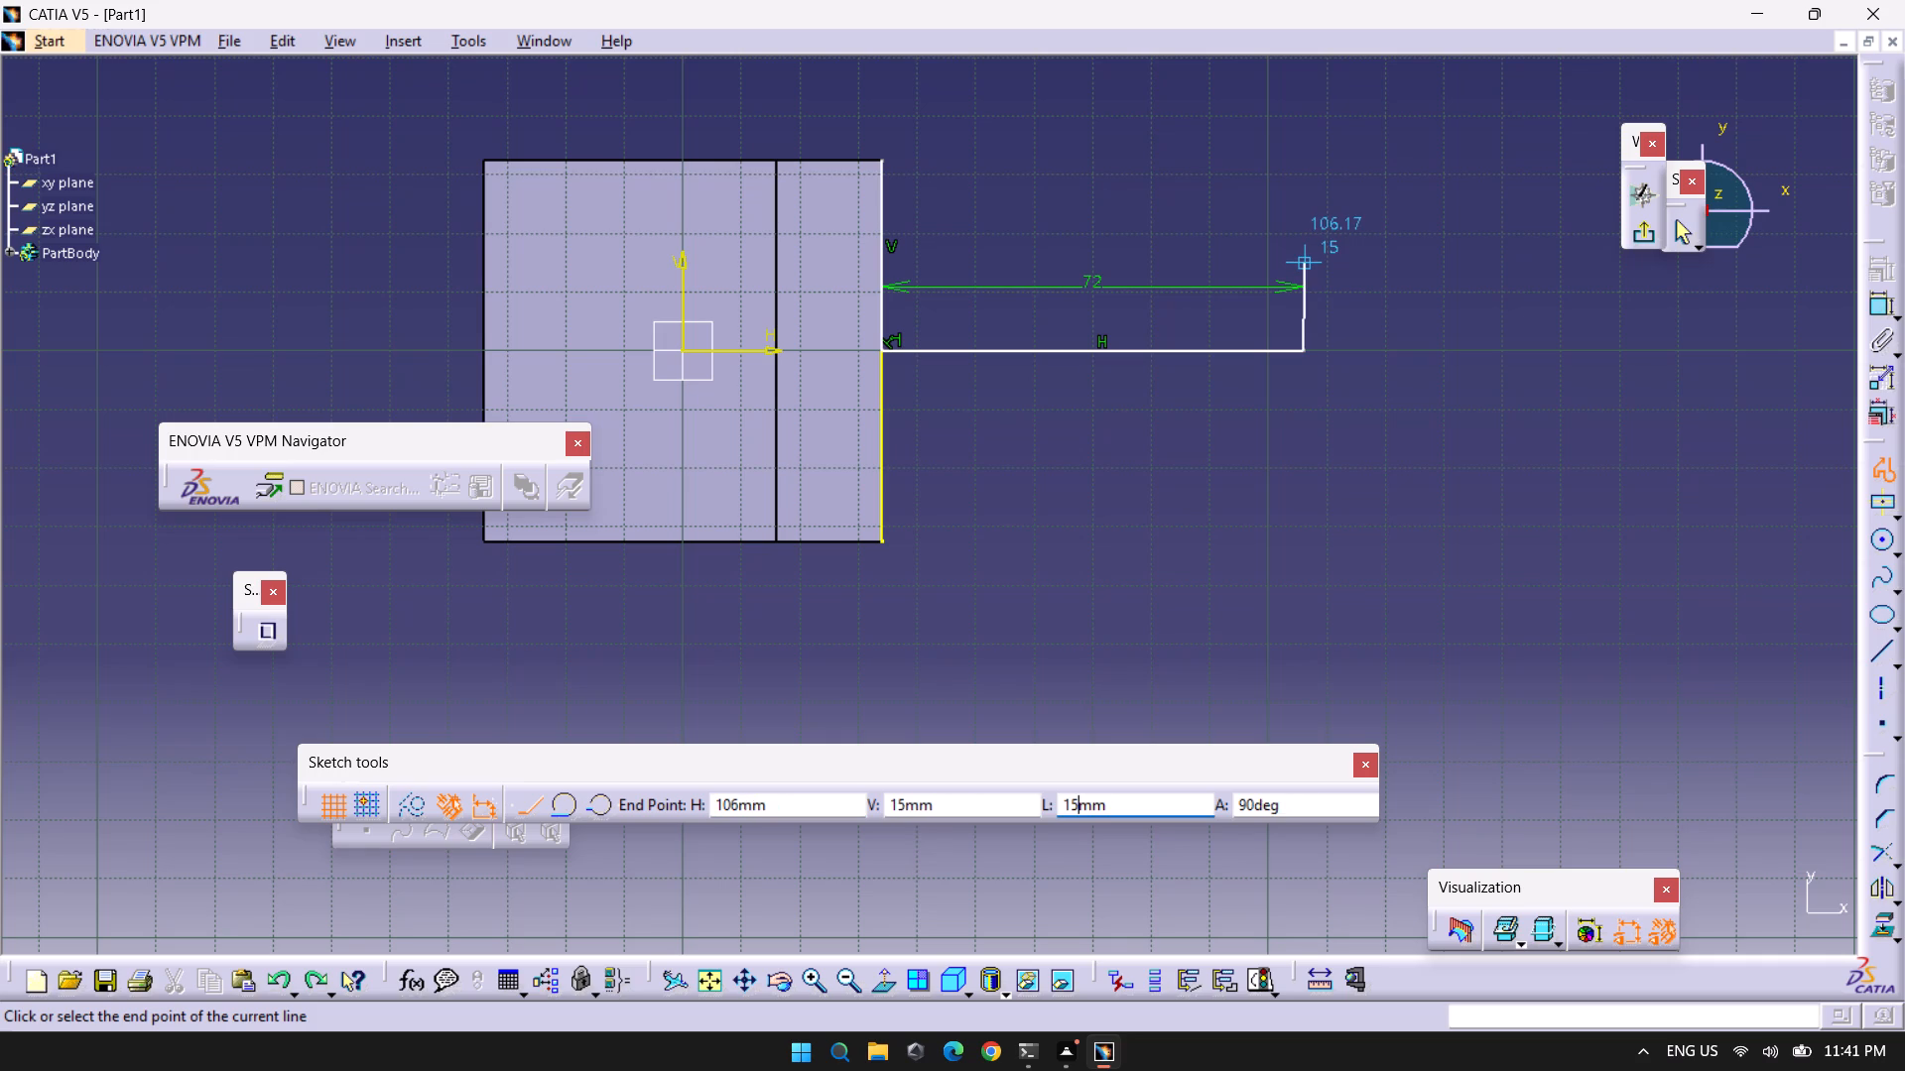
{"action": "left_click", "coordinate": [1301, 260]}
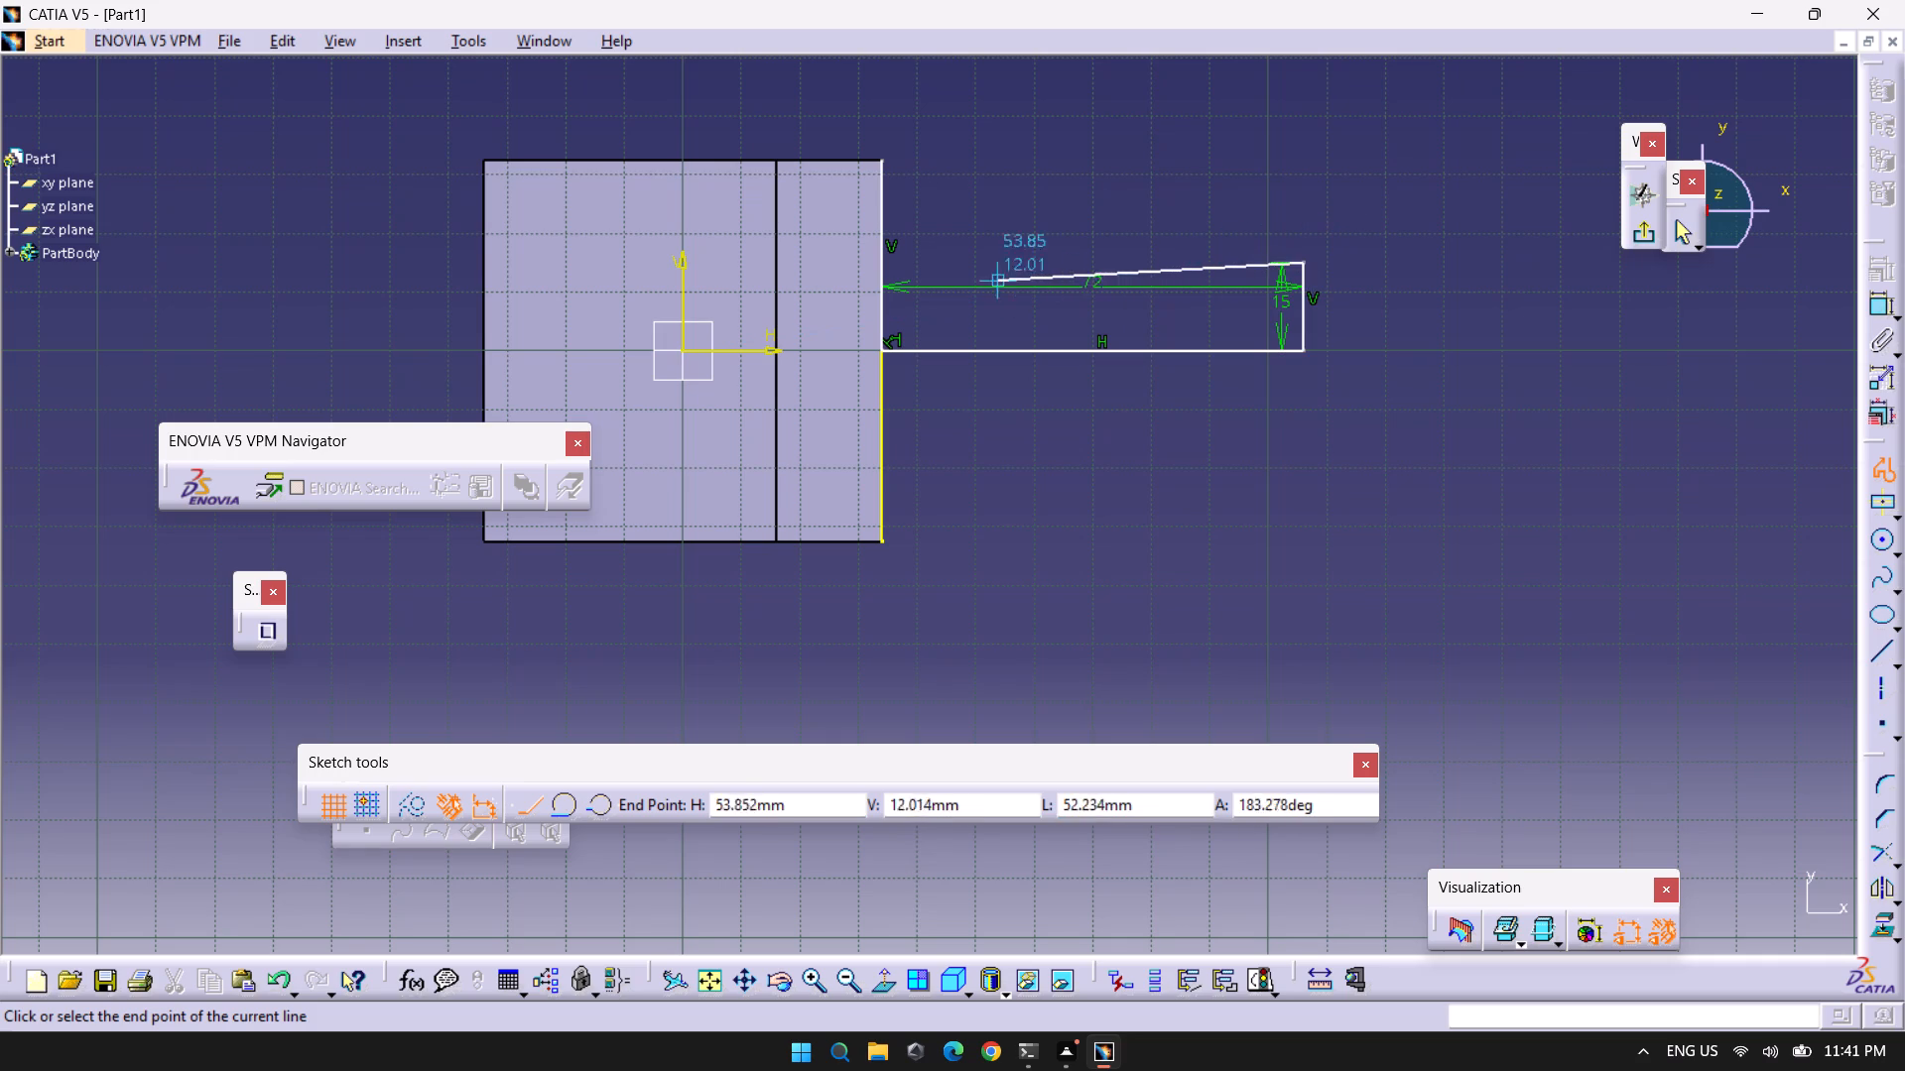
{"action": "left_click", "coordinate": [883, 263]}
{"action": "key", "text": "Escape"}
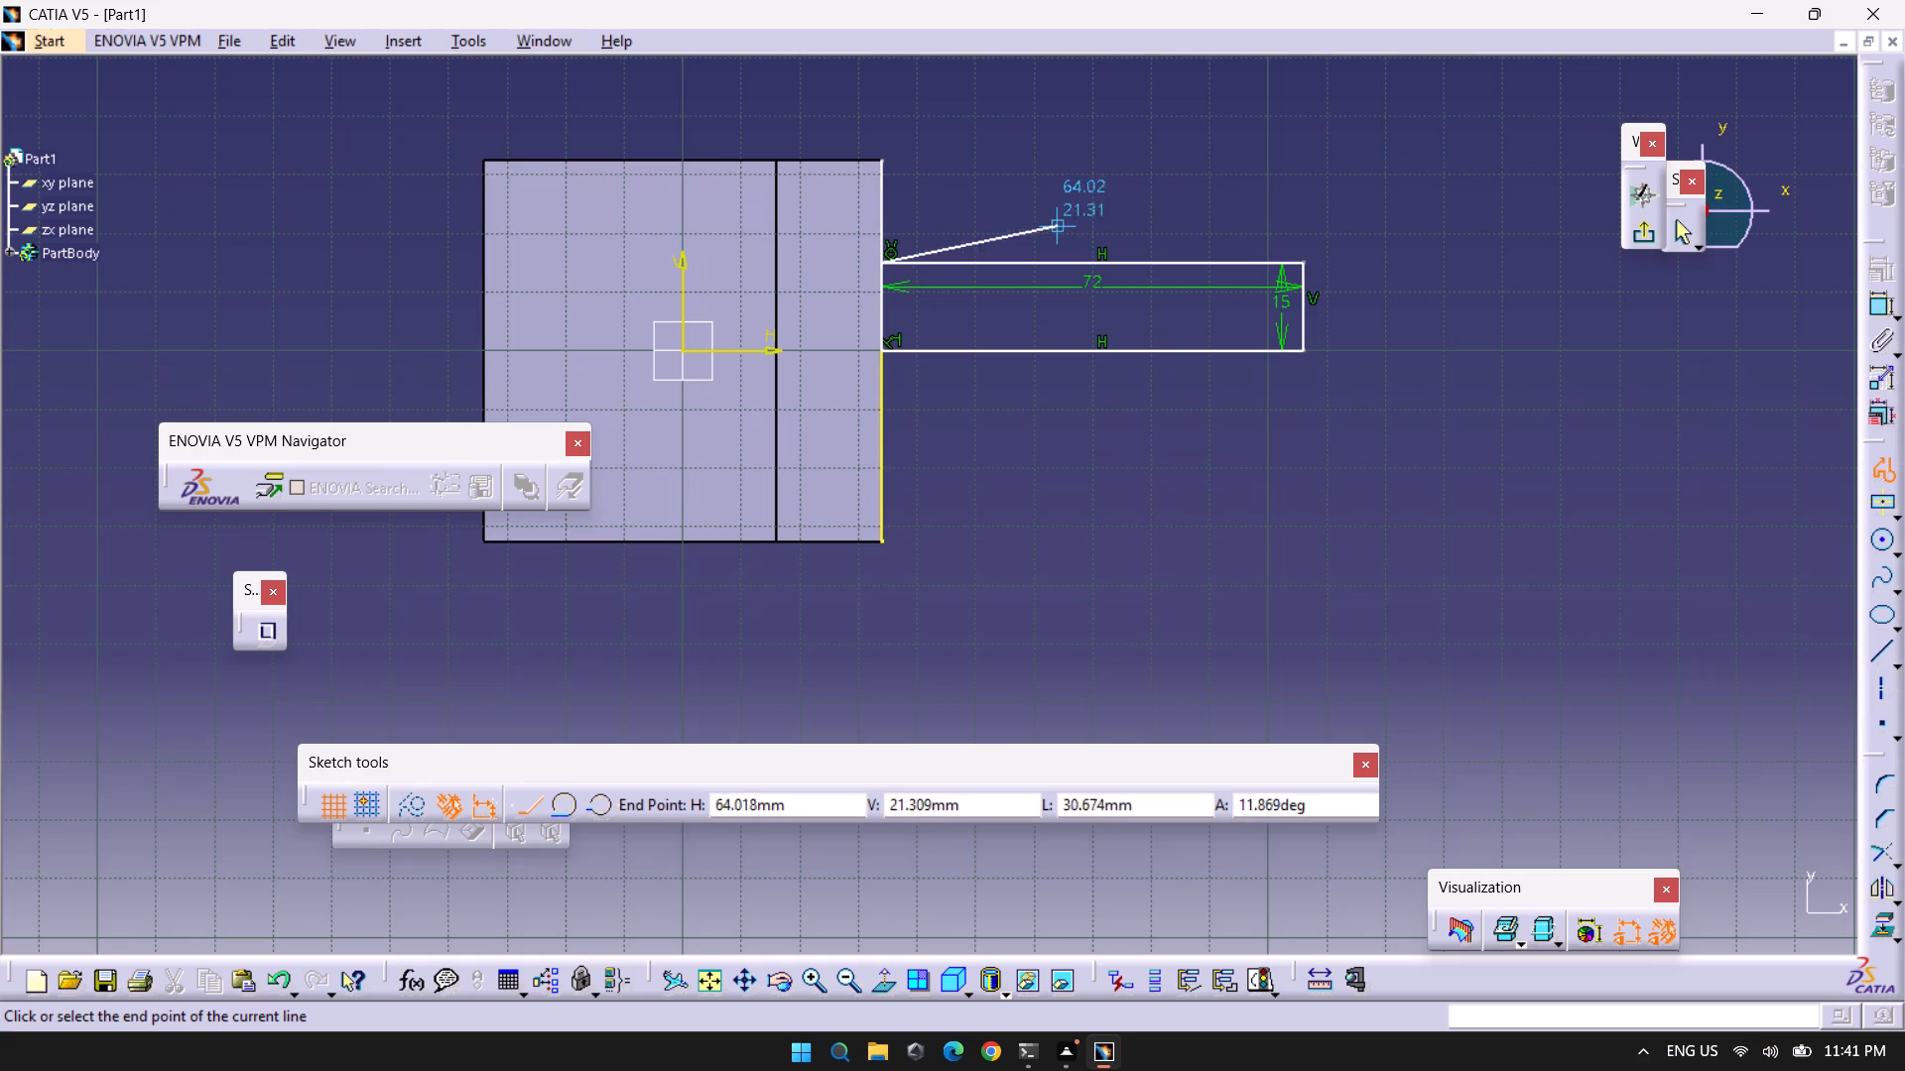
{"action": "key", "text": "Escape"}
{"action": "key", "text": "Escape"}
Delete the profile's vertical line along the block's outer edge and the projected edge beneath it.
{"action": "left_click", "coordinate": [886, 207]}
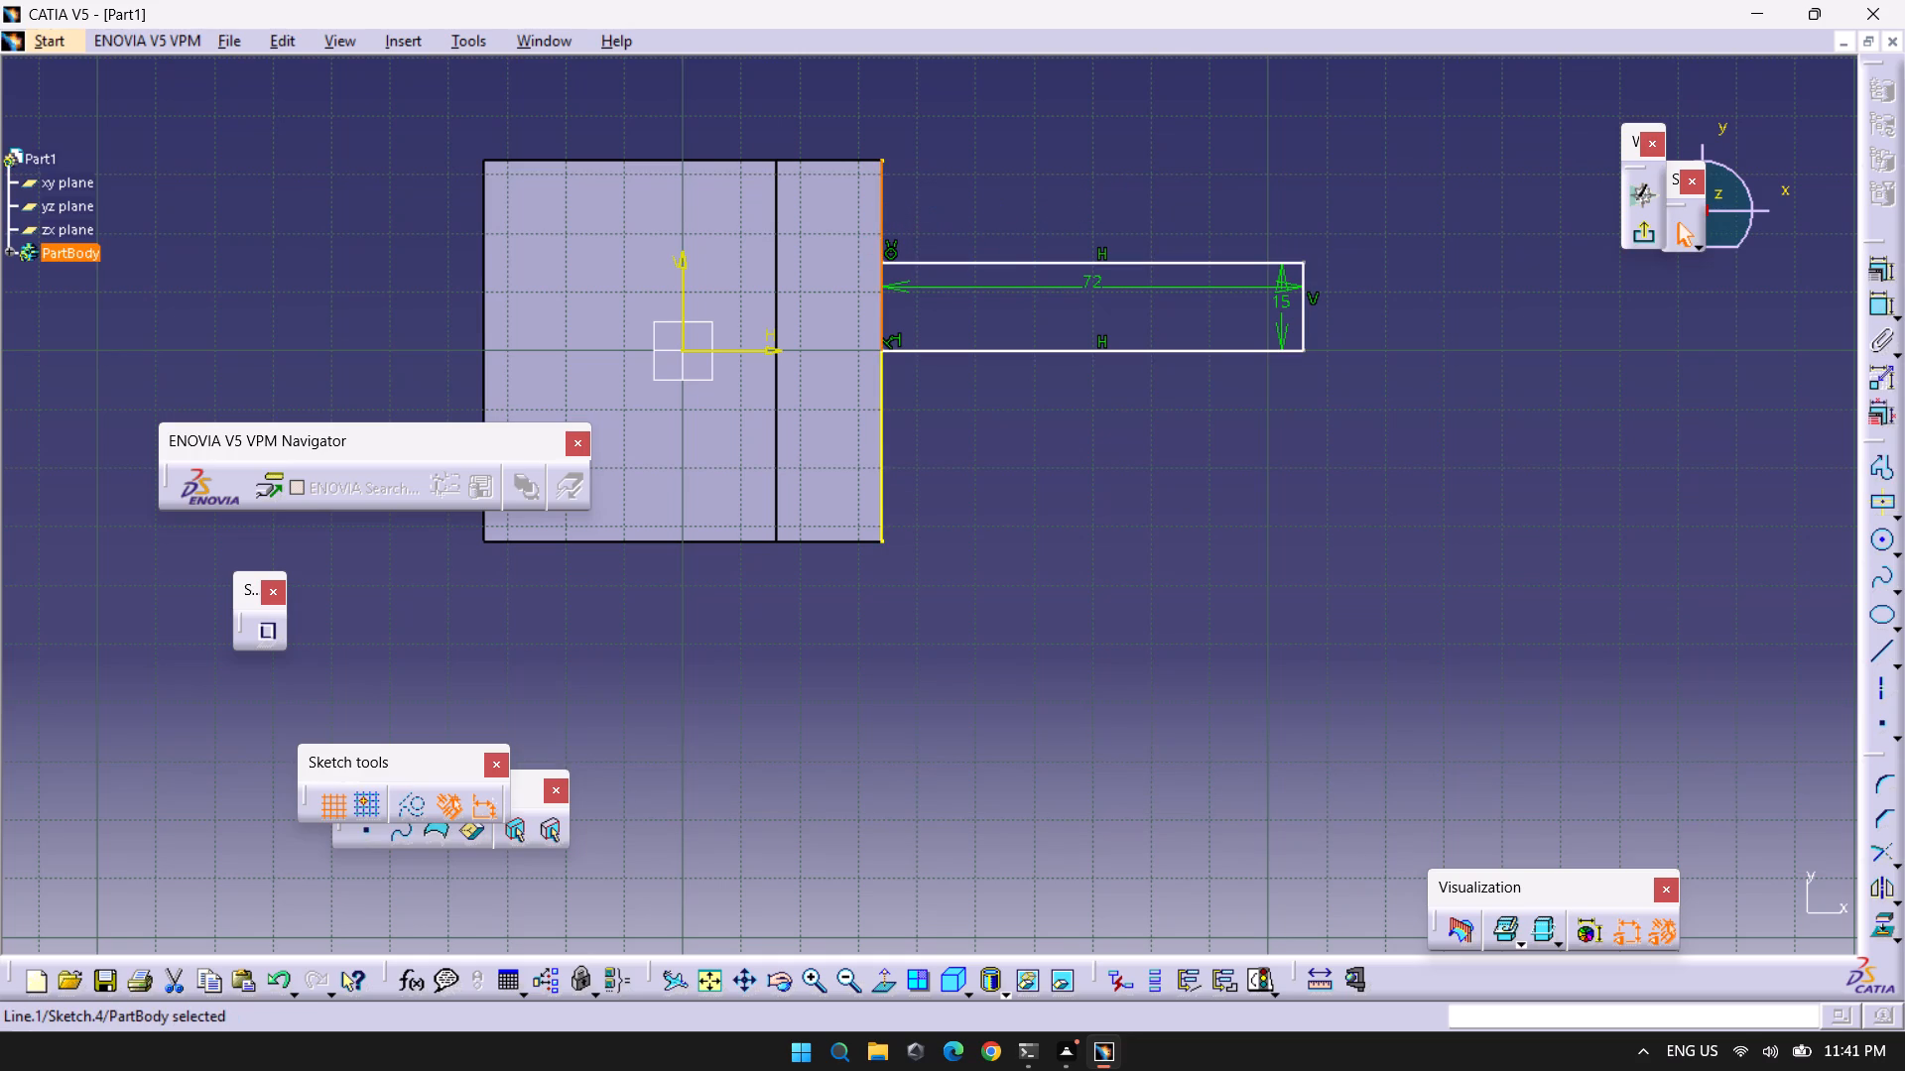
{"action": "key", "text": "Delete"}
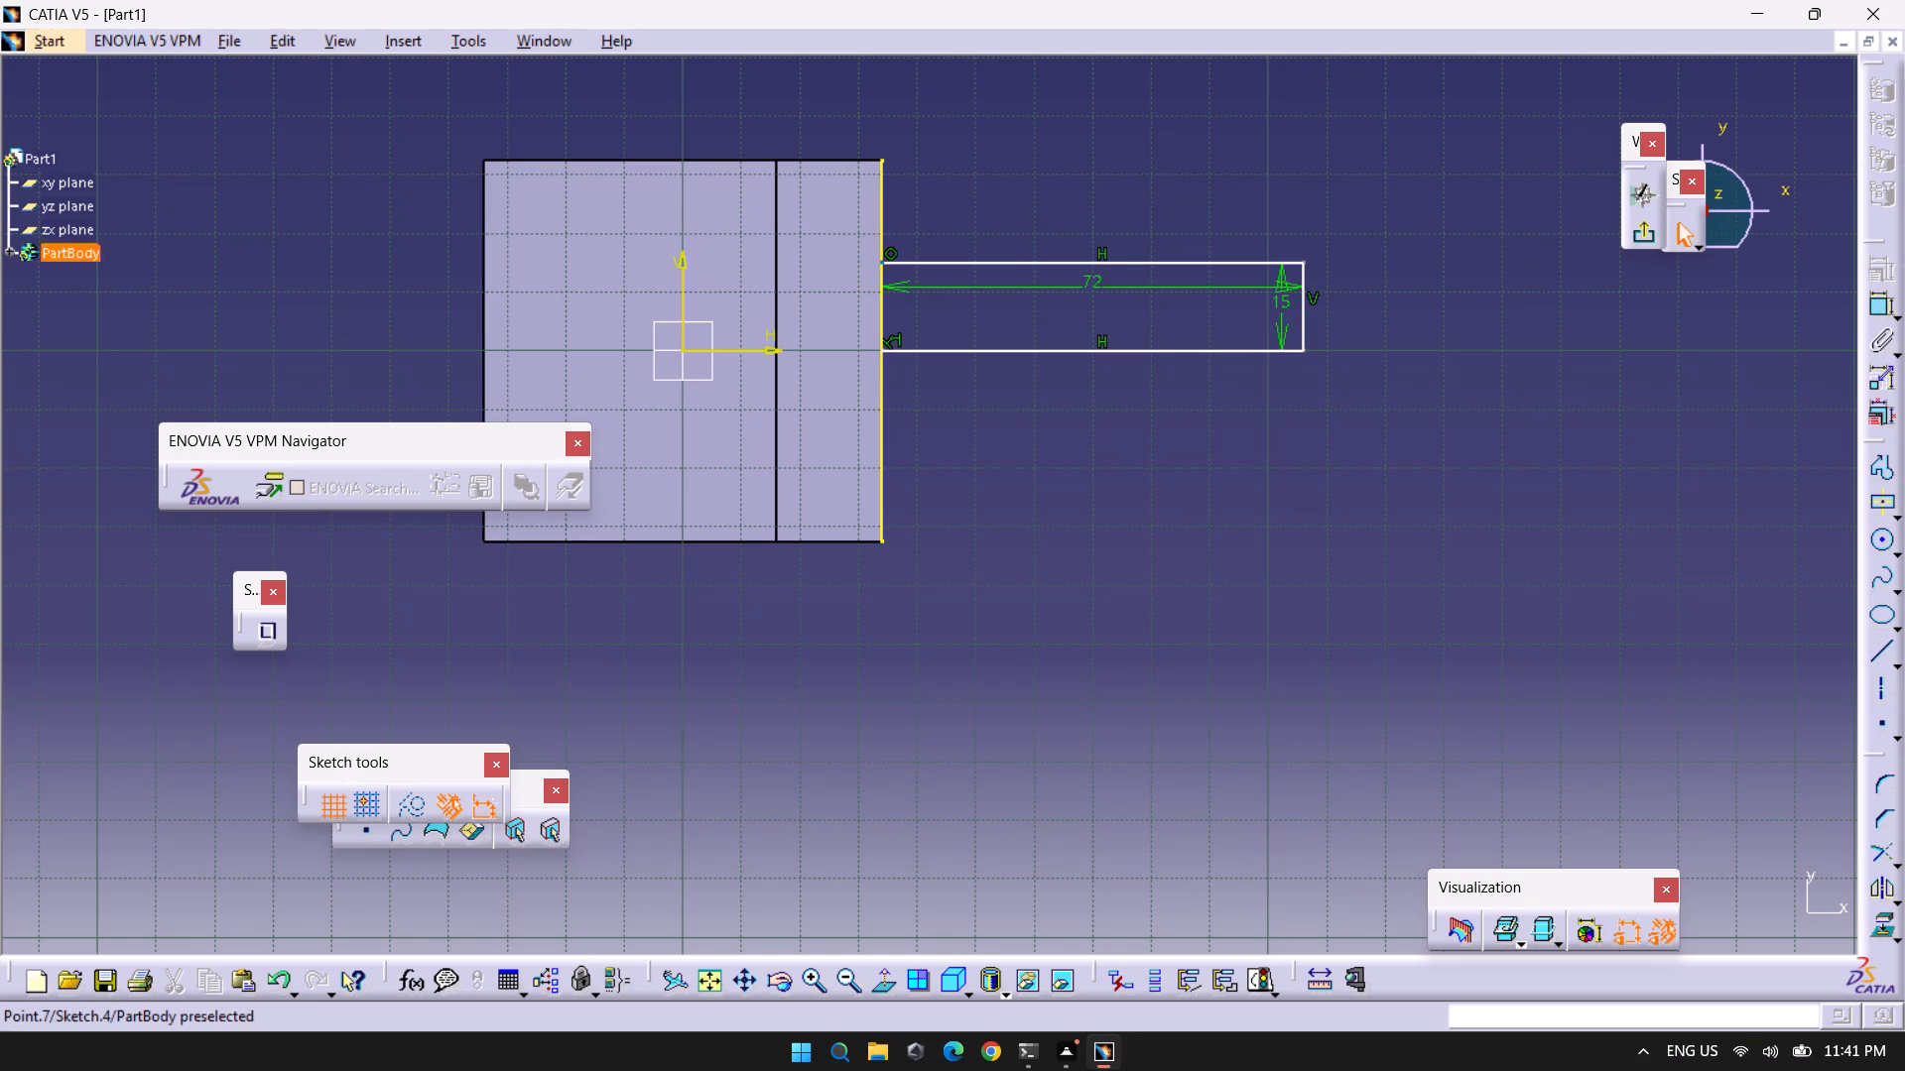
{"action": "left_click", "coordinate": [884, 250]}
{"action": "key", "text": "Delete"}
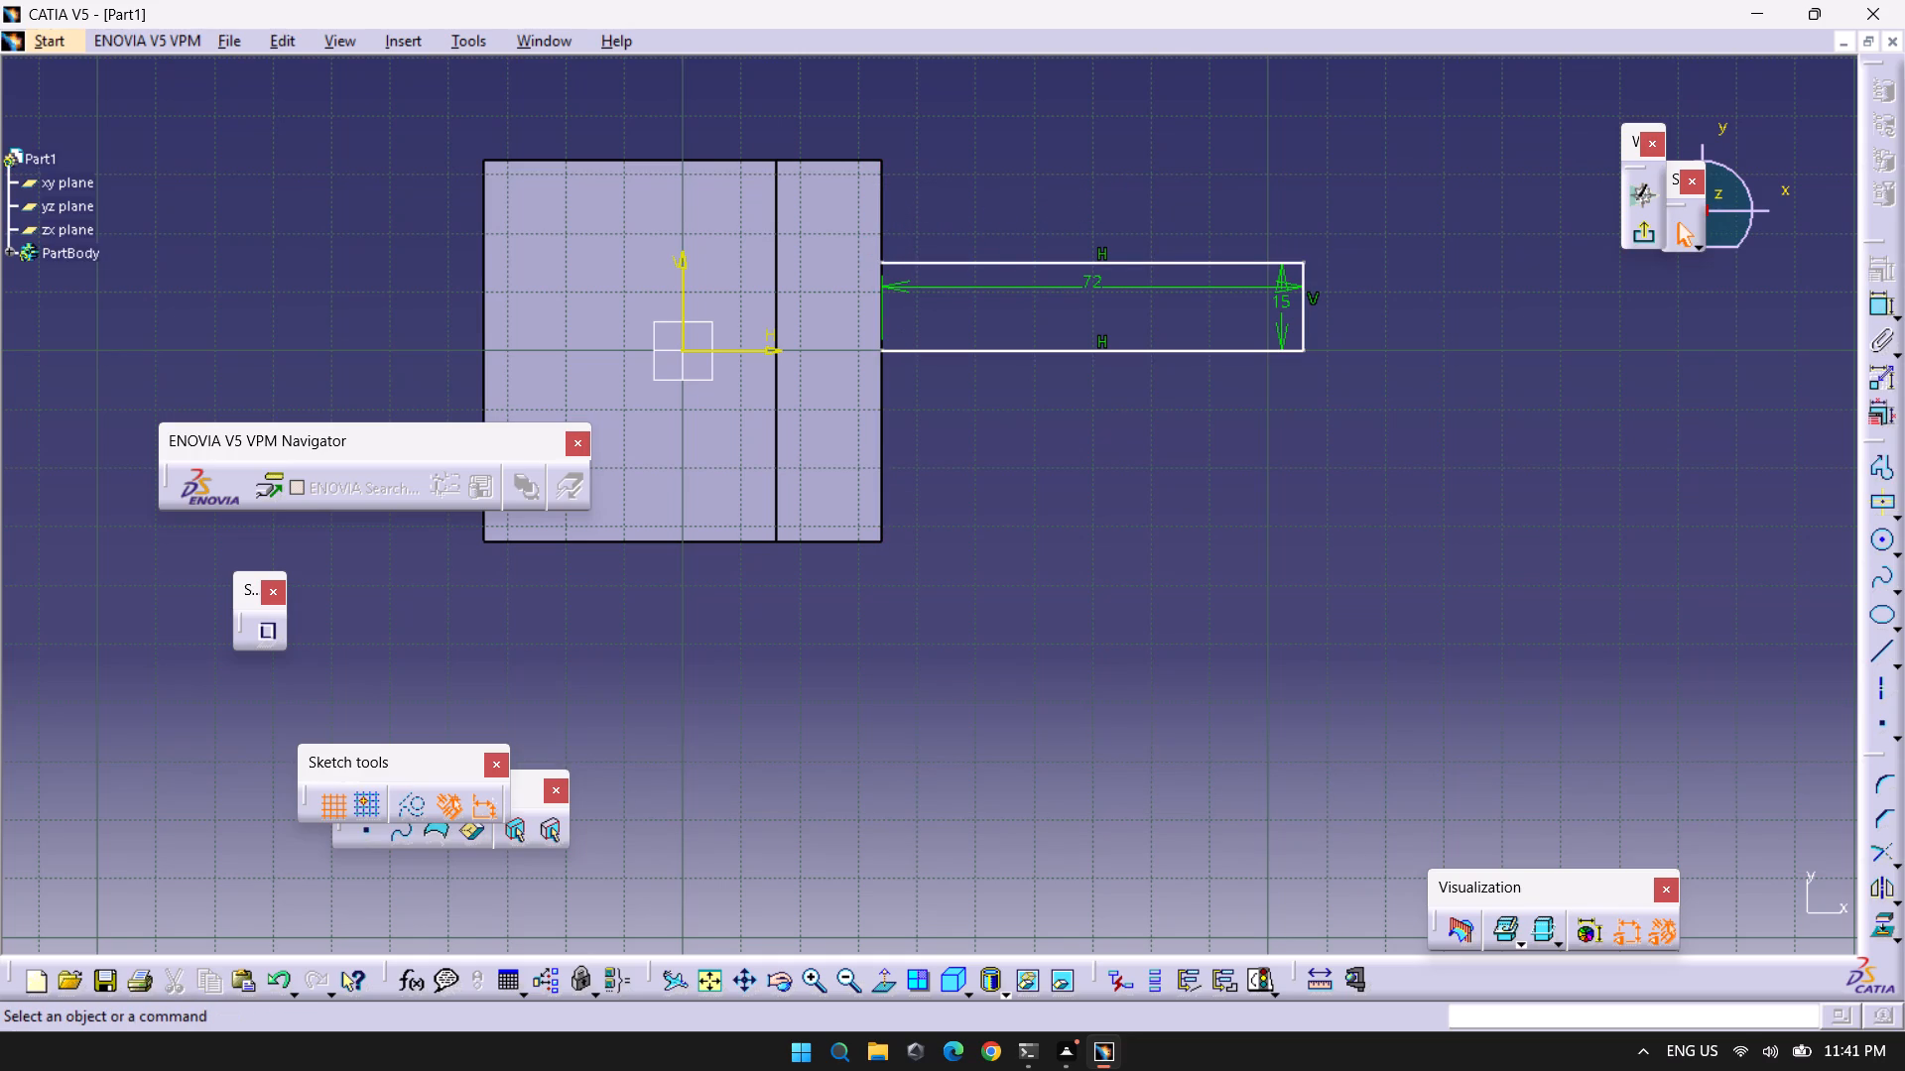
Draw a profile from the top line's inner end: 30 mm vertically down along the block edge, then 72 mm horizontally outward.
{"action": "left_click", "coordinate": [1874, 476]}
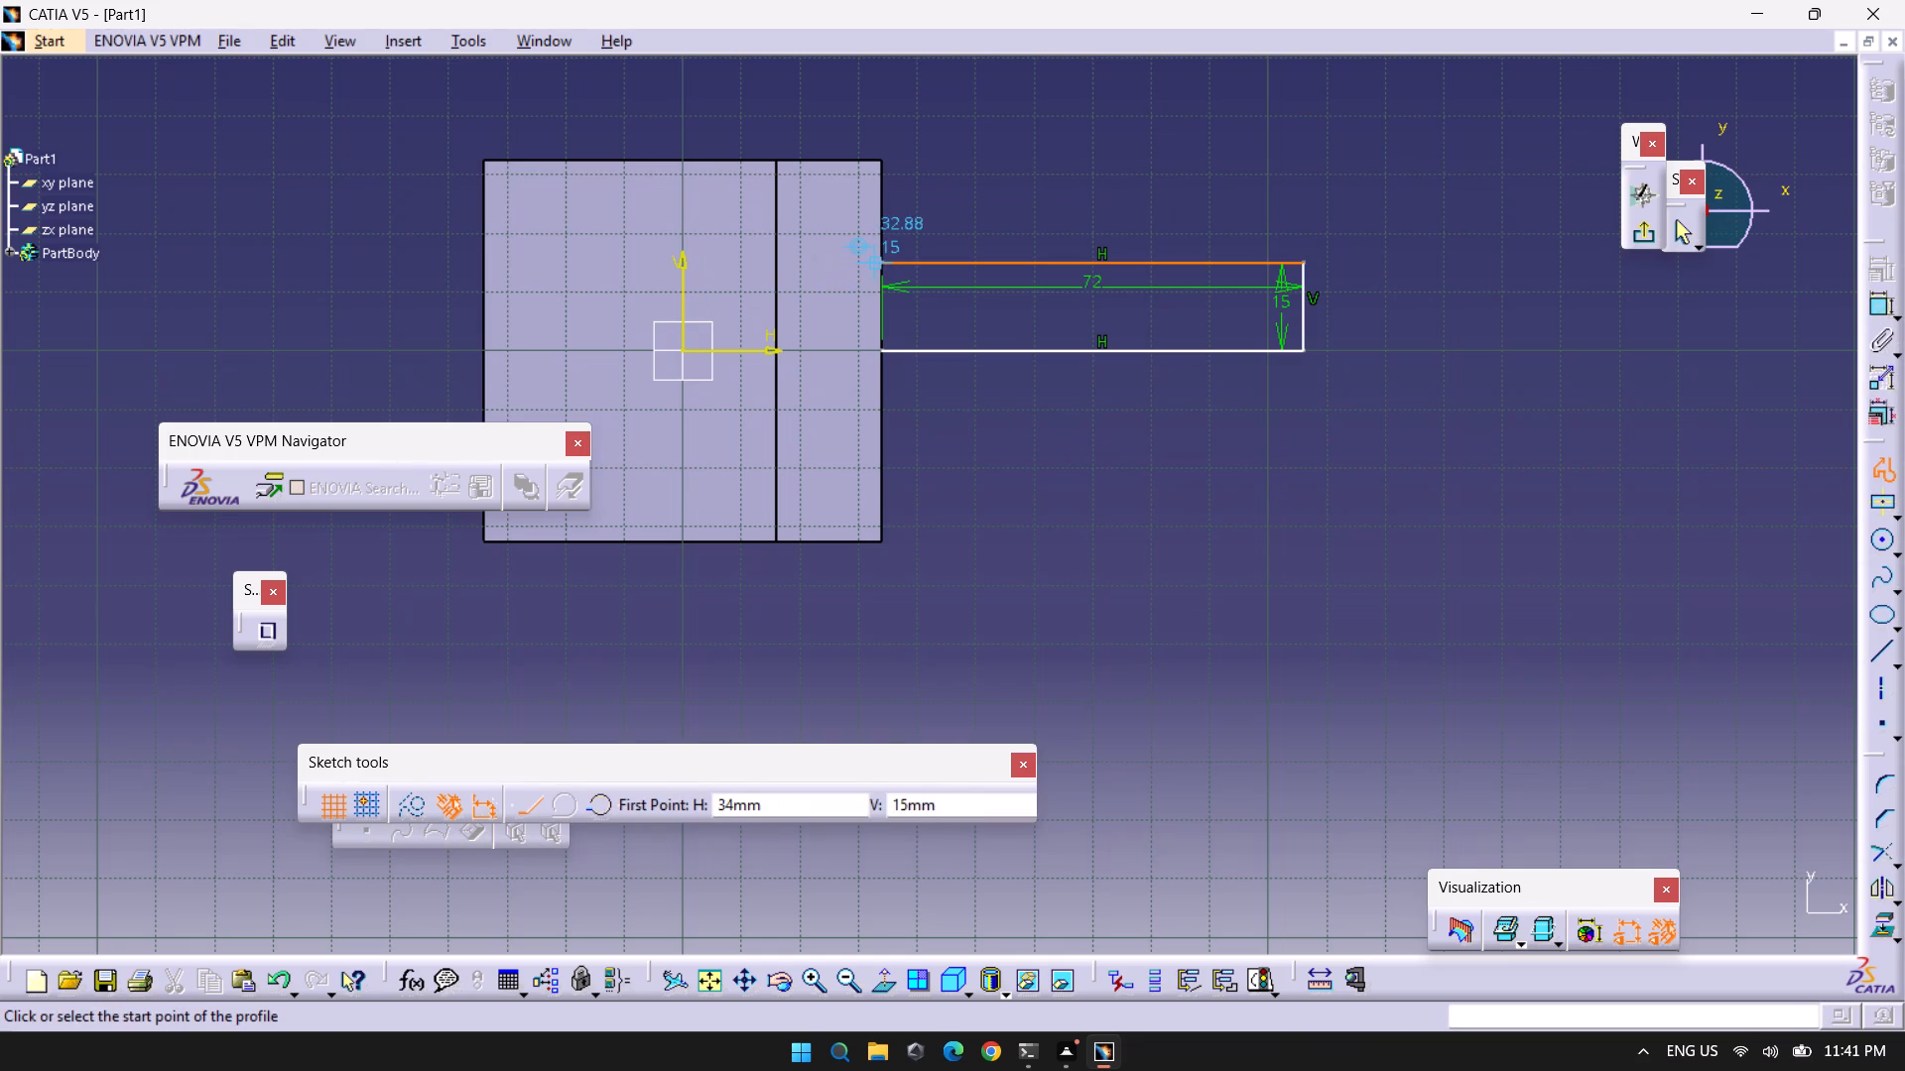
{"action": "middle_click_drag", "start_coordinate": [879, 269], "coordinate": [877, 158]}
{"action": "right_click", "coordinate": [879, 269]}
{"action": "middle_click_drag", "start_coordinate": [887, 170], "coordinate": [981, 381]}
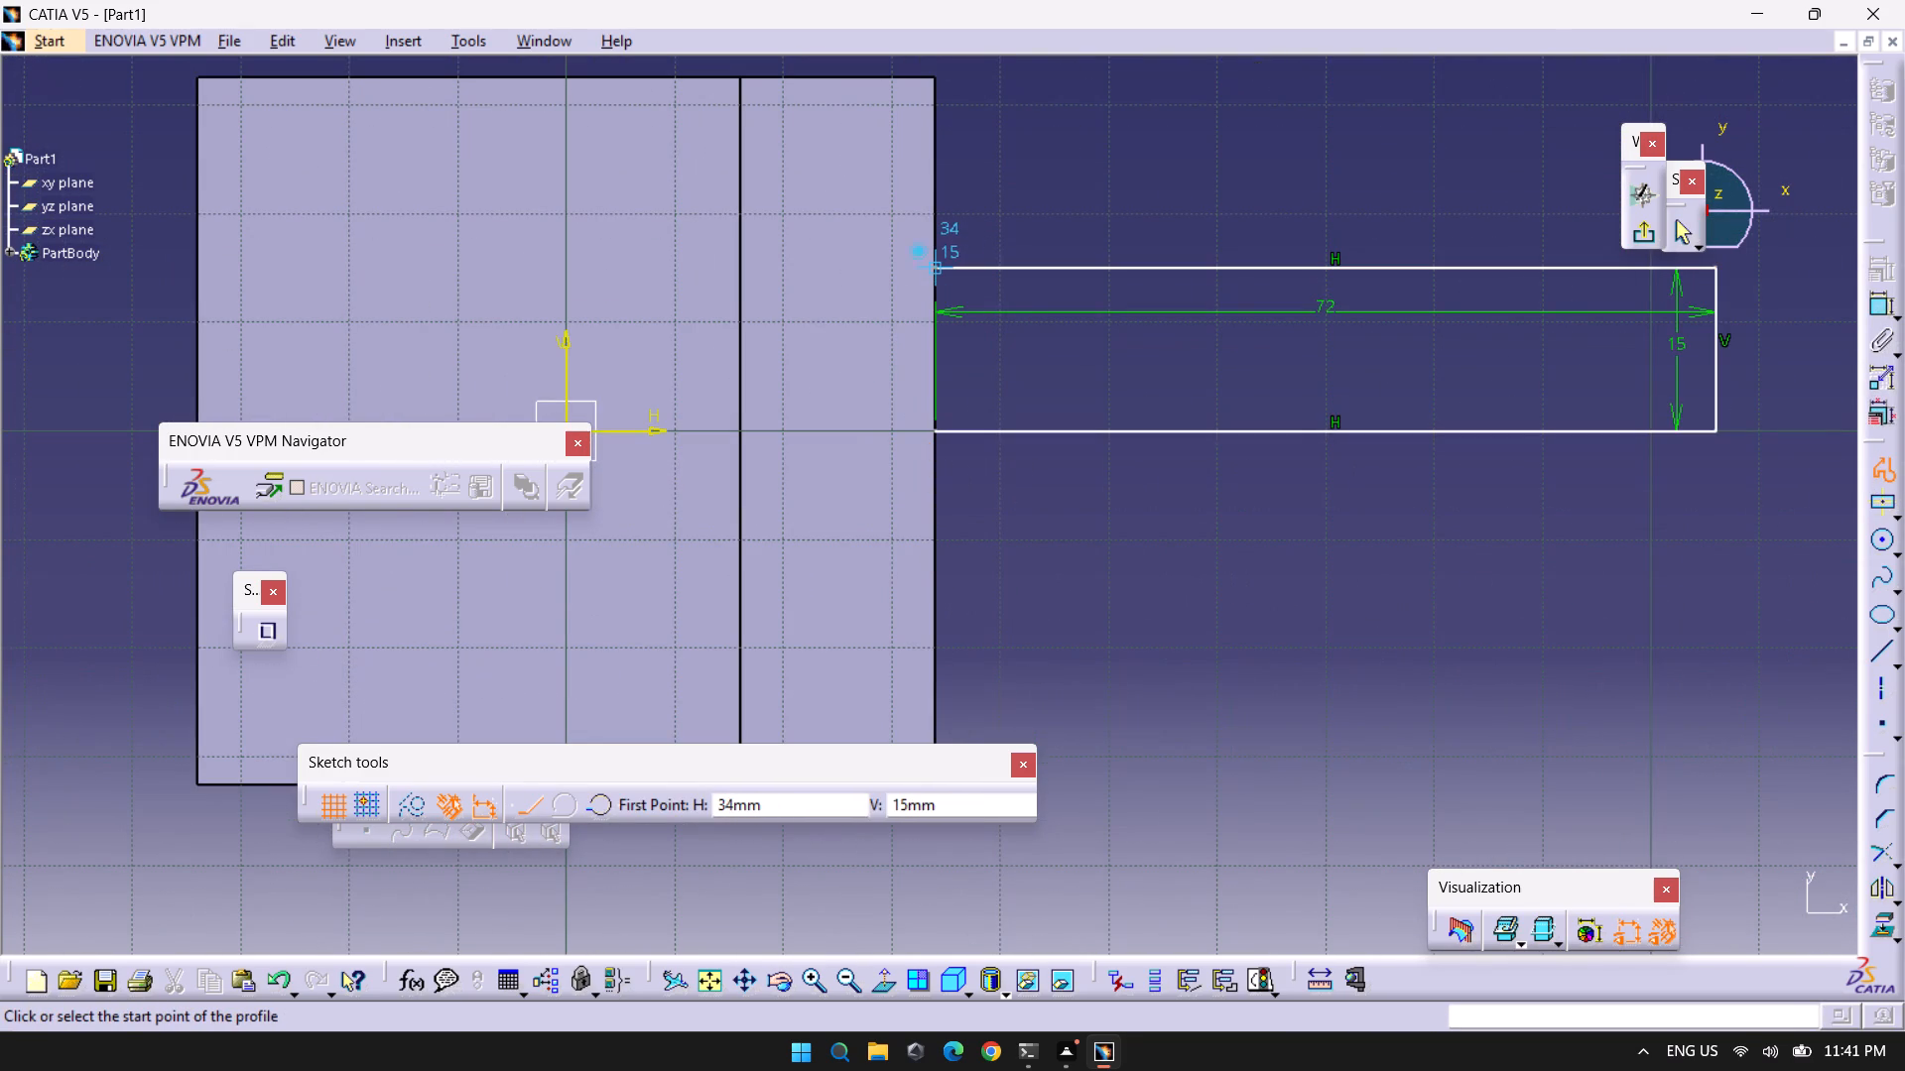
{"action": "left_click", "coordinate": [934, 272]}
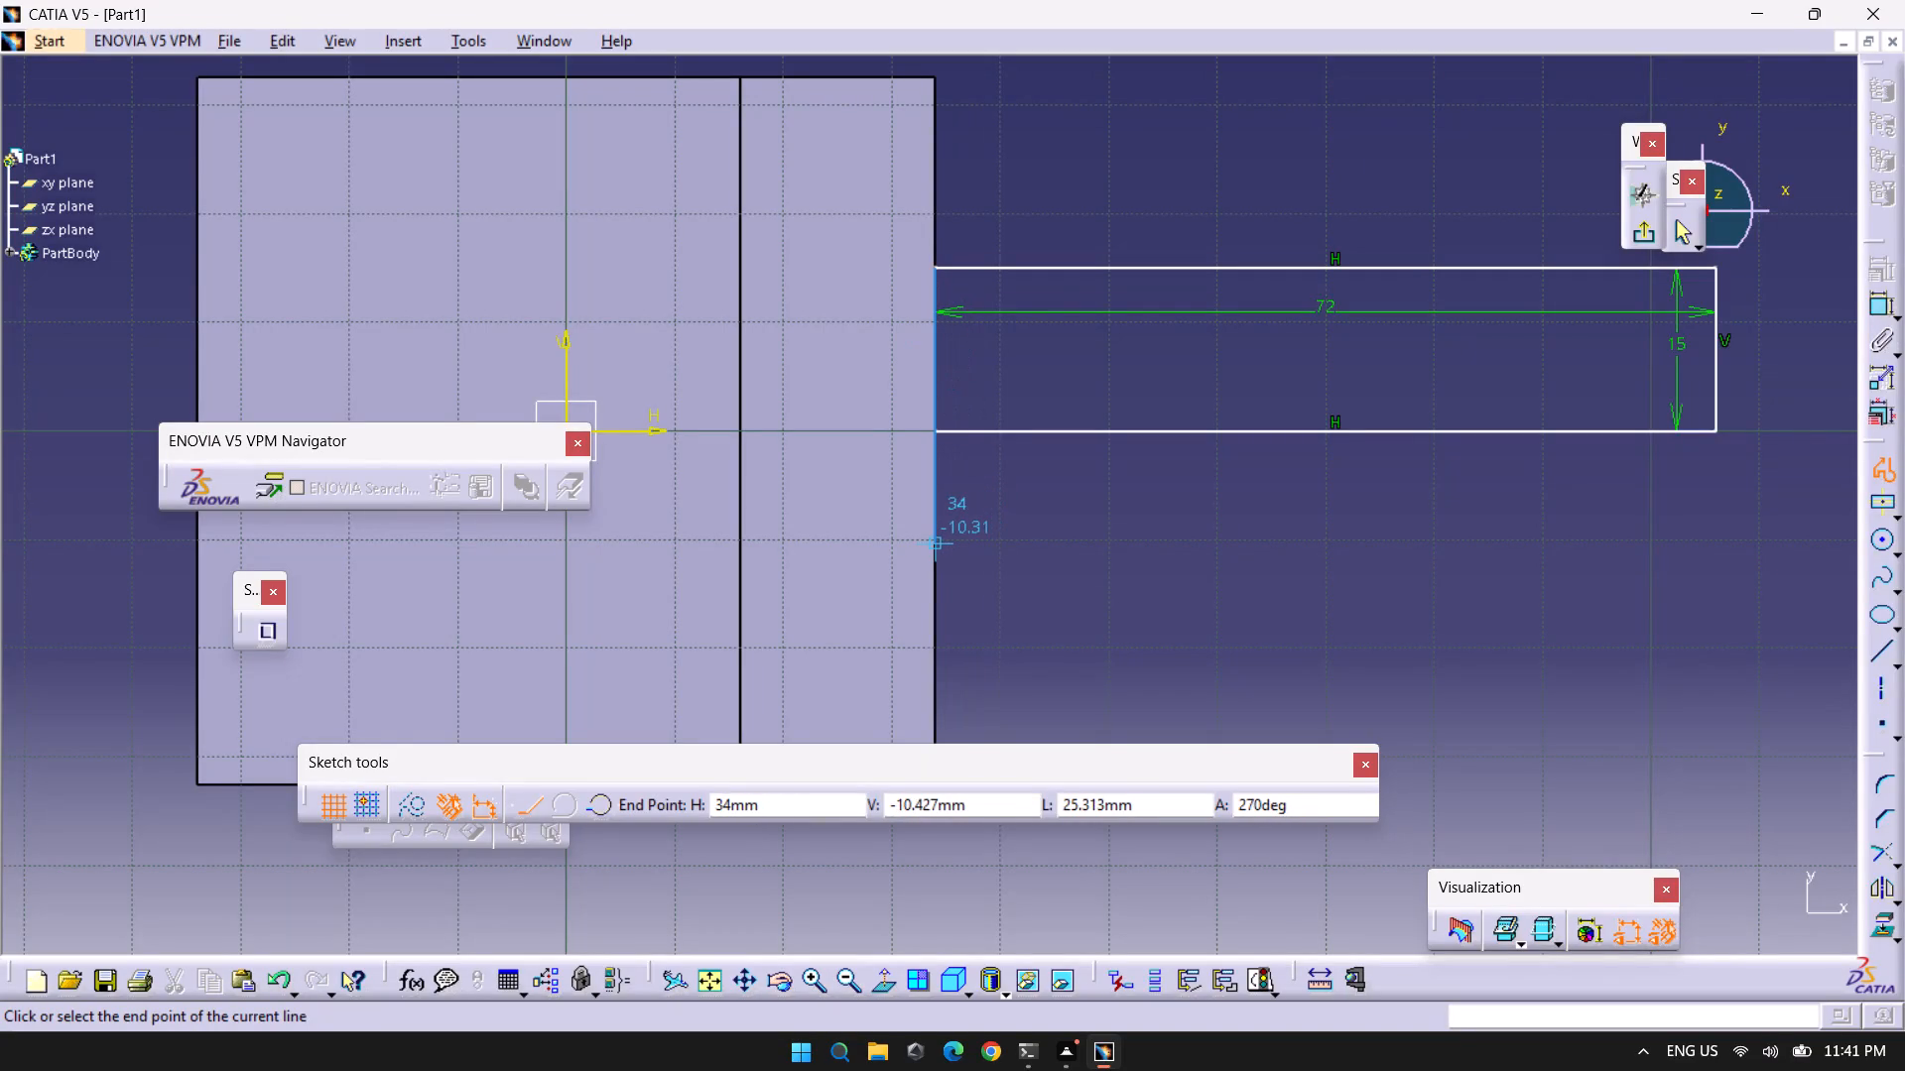
{"action": "key", "text": "Tab"}
{"action": "key", "text": "Tab"}
{"action": "key", "text": "Tab"}
{"action": "type", "text": "30"}
{"action": "key", "text": "Return"}
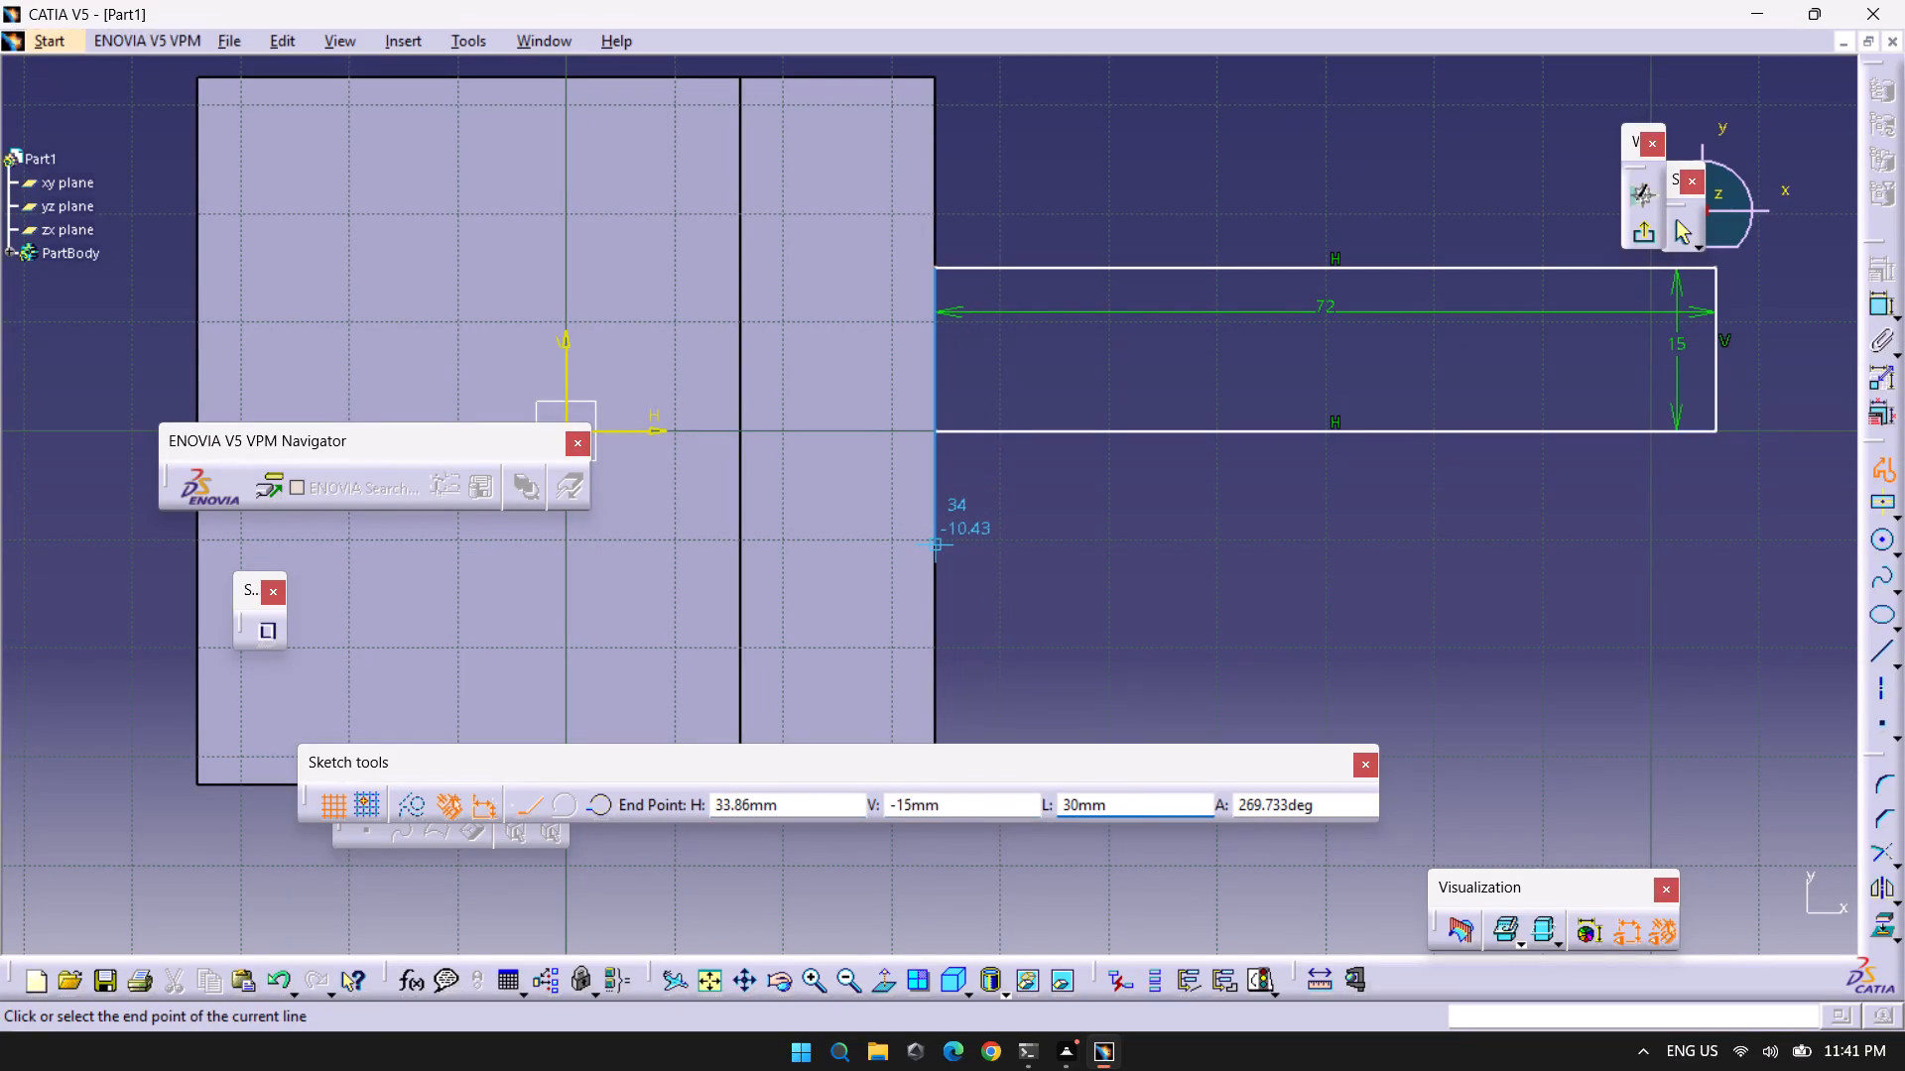
{"action": "left_click", "coordinate": [935, 594]}
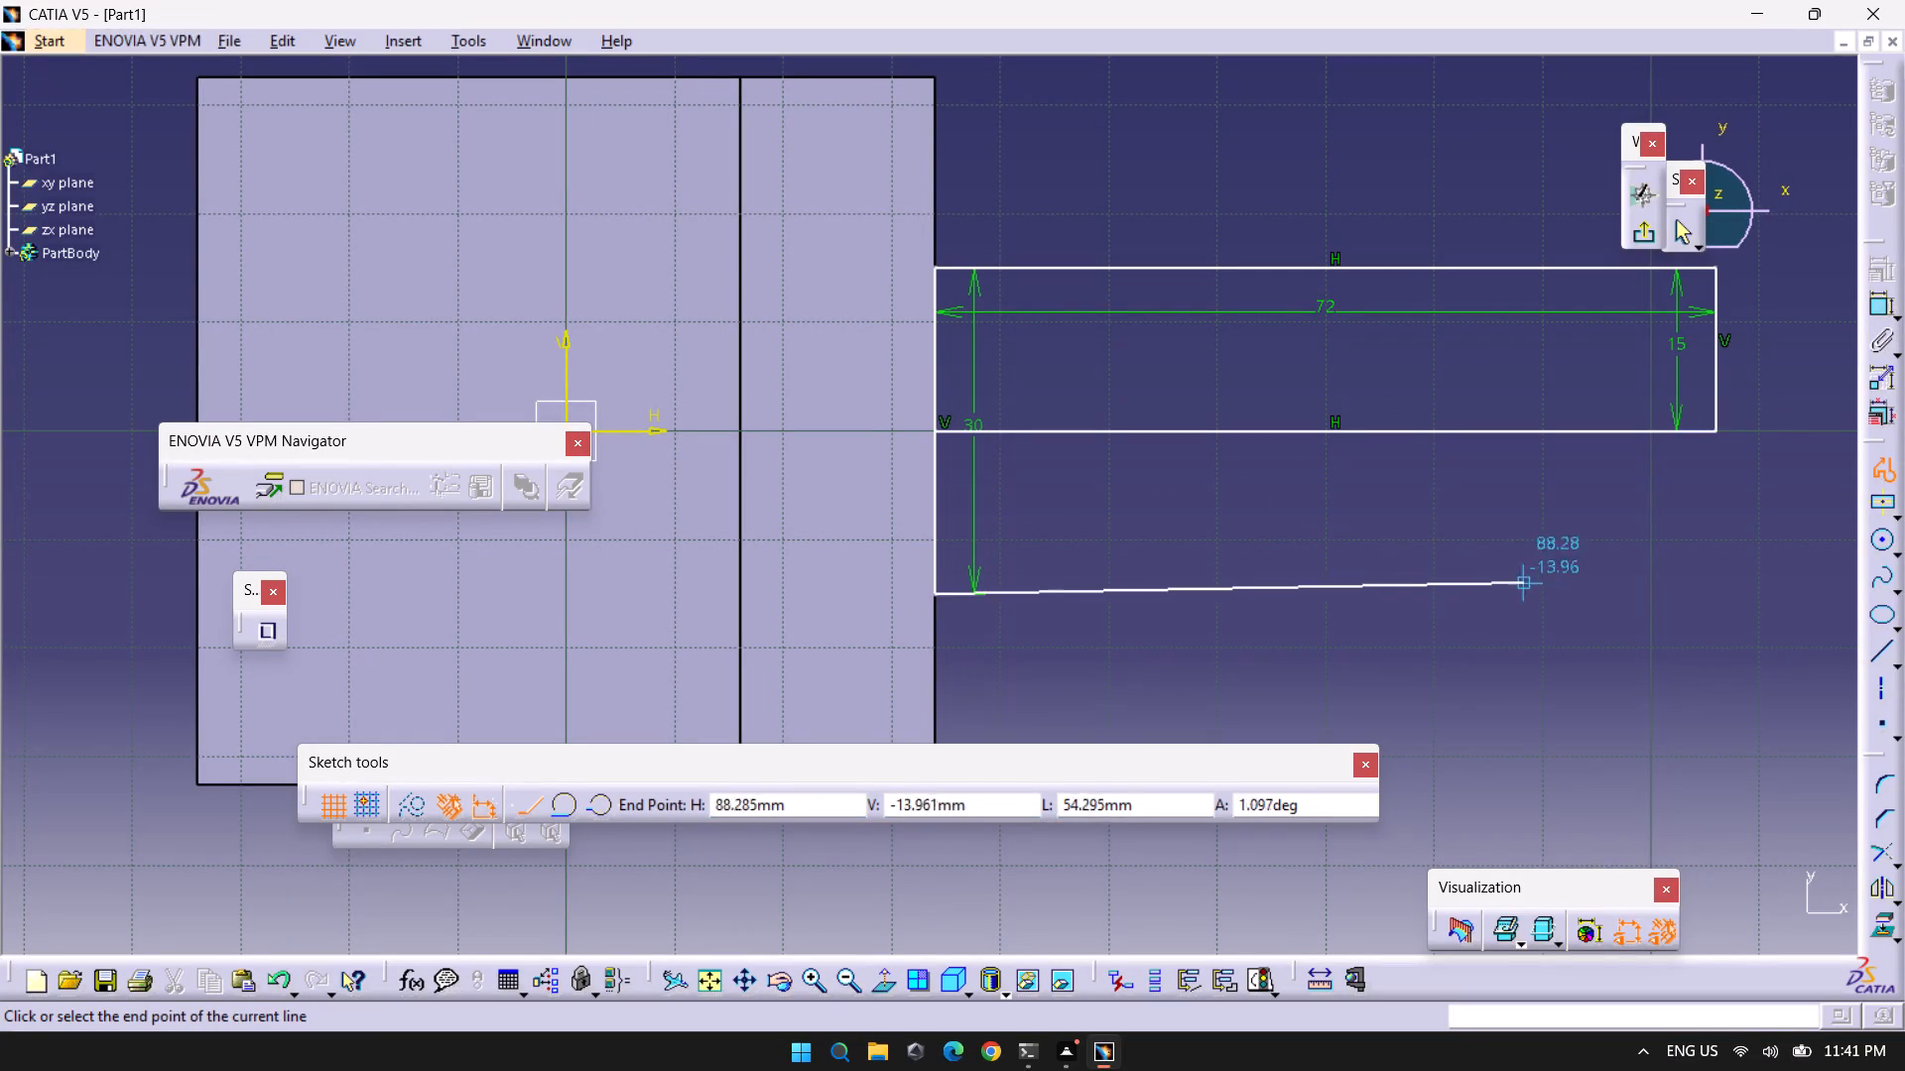
{"action": "left_click", "coordinate": [1715, 598]}
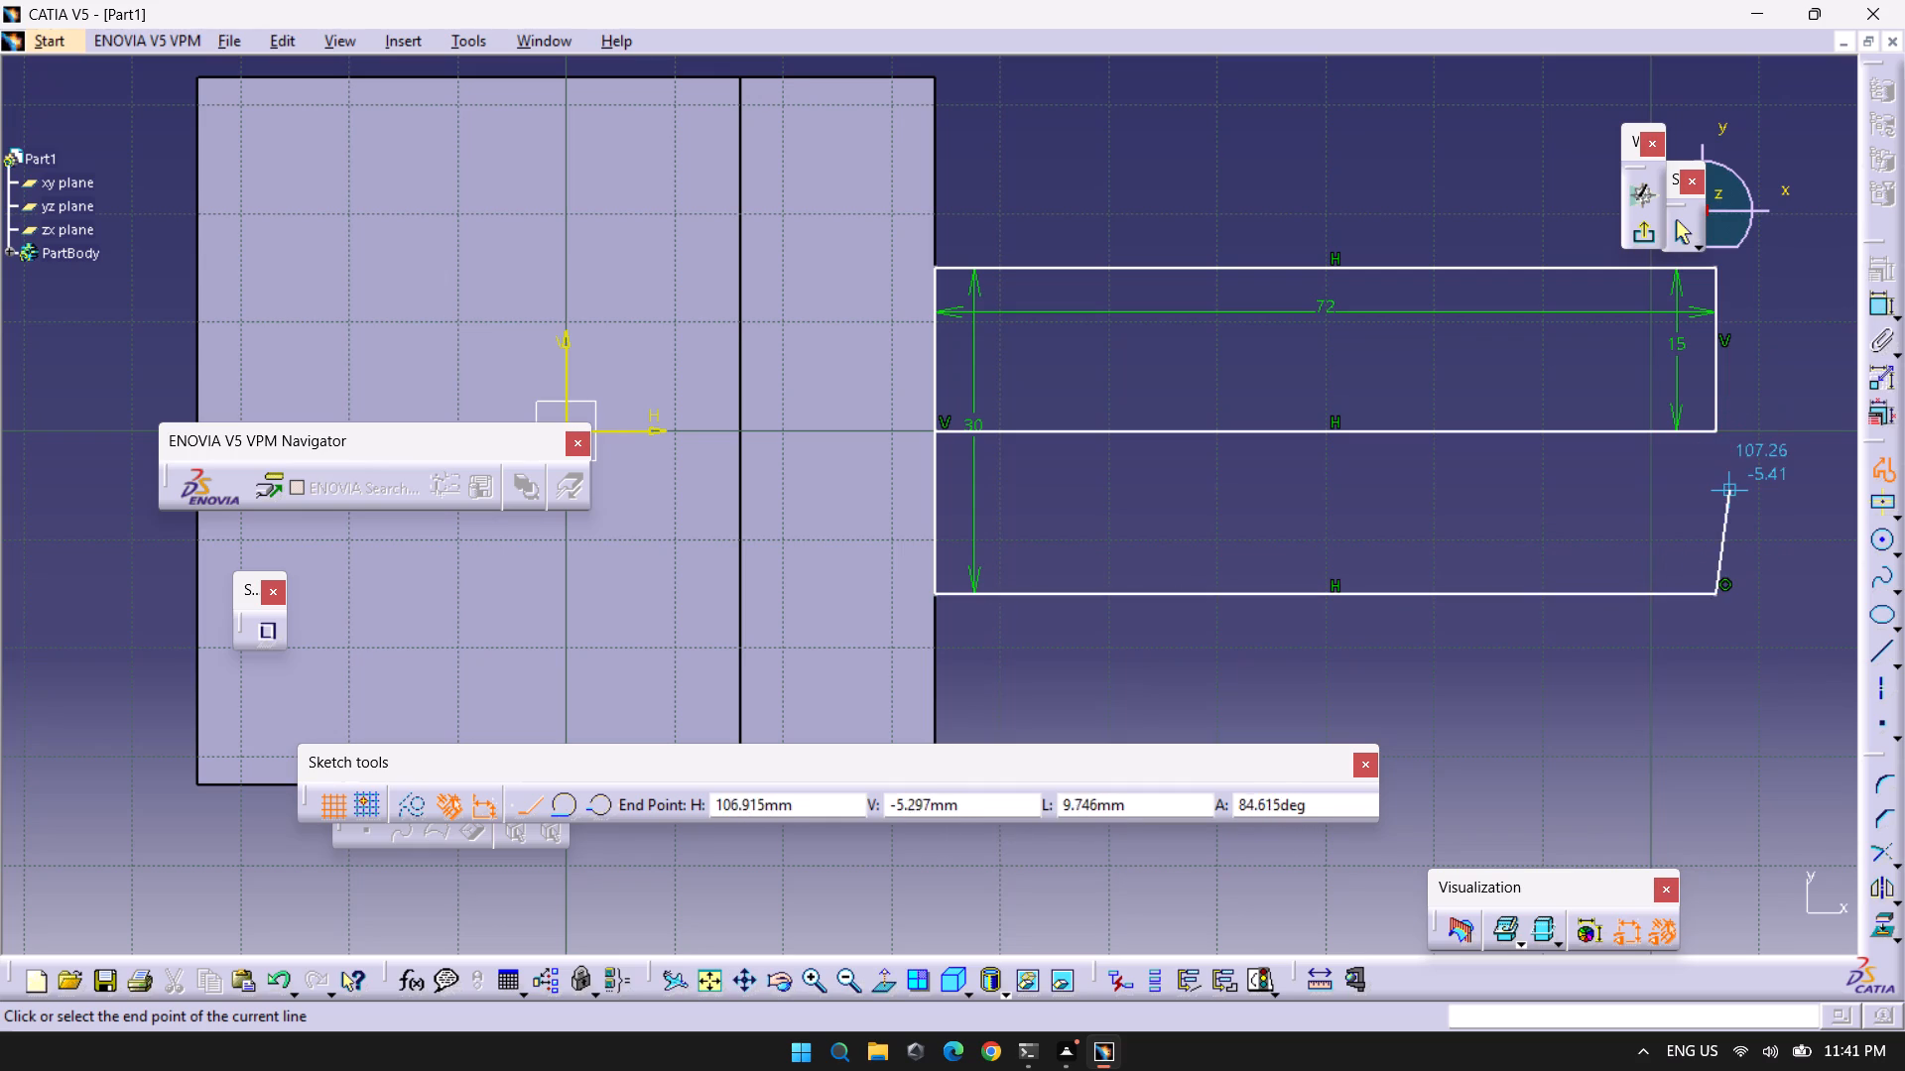
{"action": "key", "text": "Escape"}
{"action": "key", "text": "Escape"}
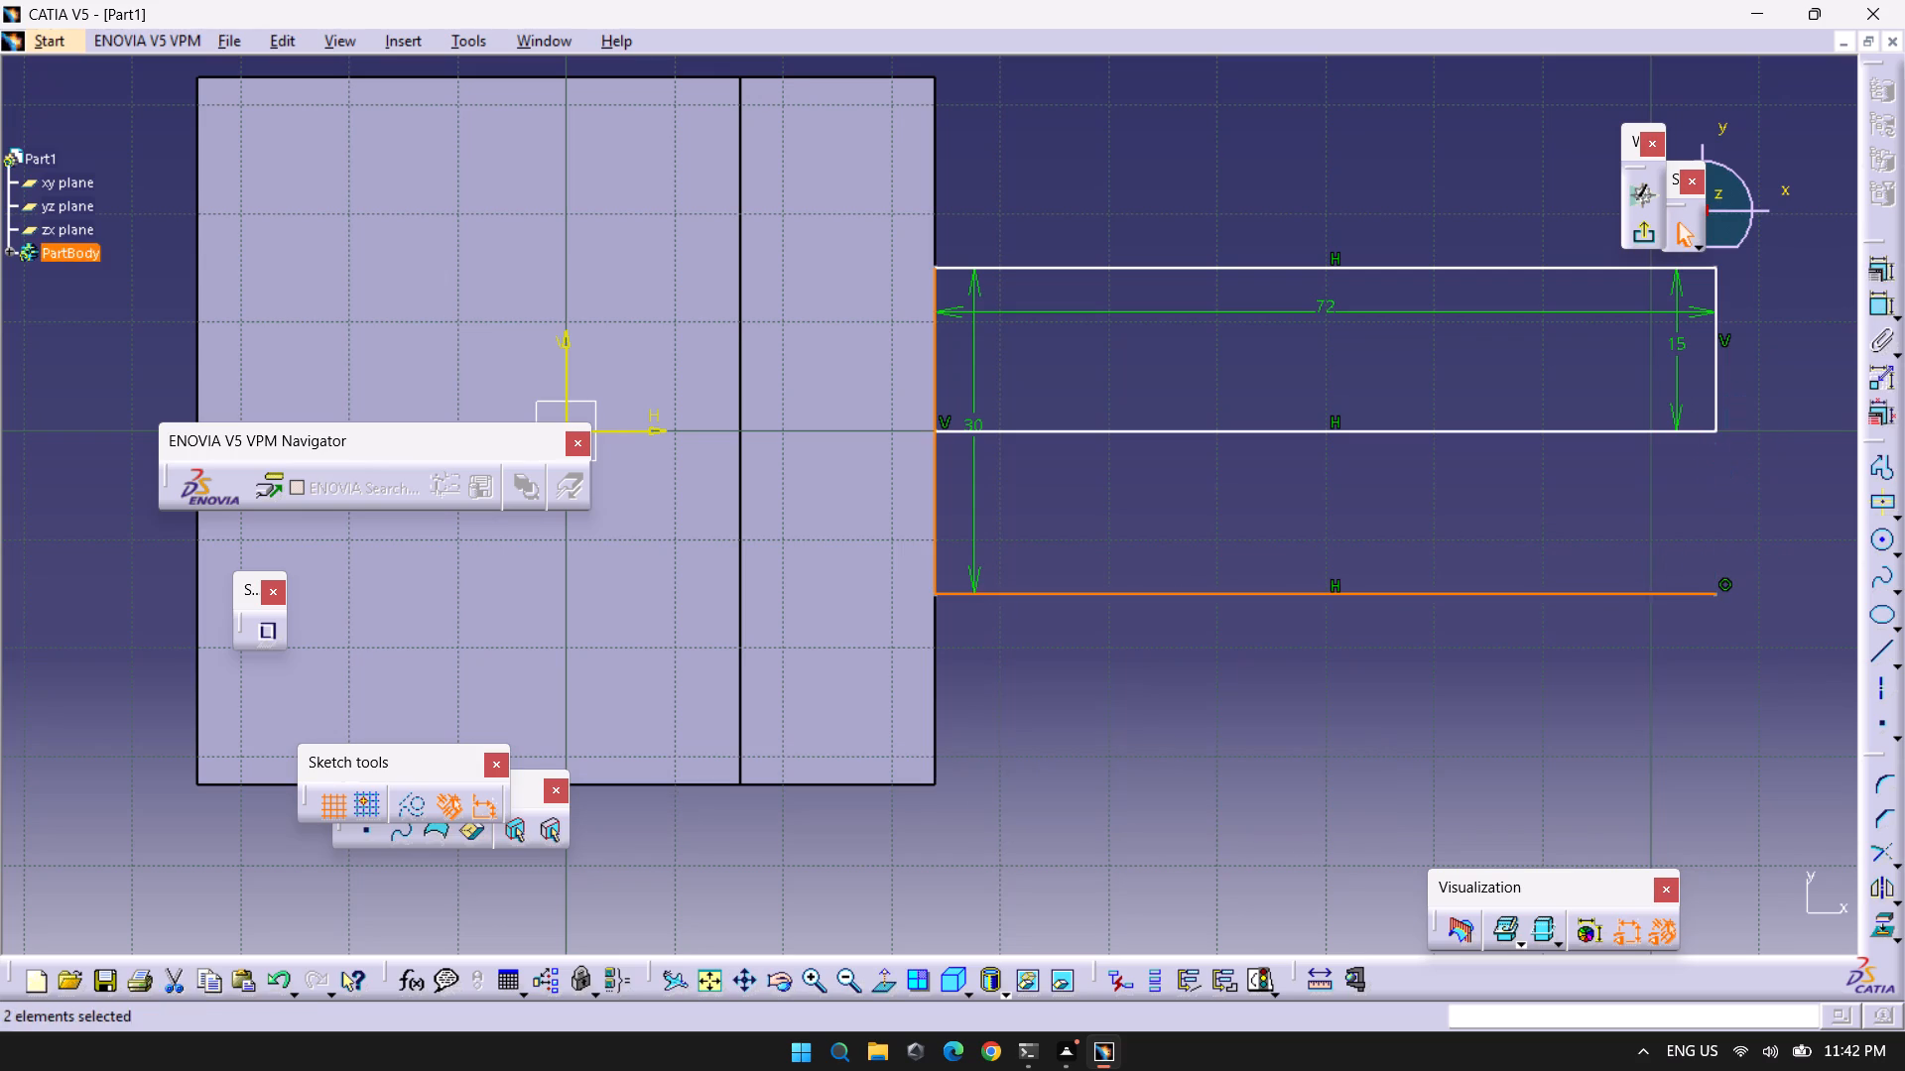
Delete the 15 mm vertical line at the outer end and the horizontal line lying on the H axis.
{"action": "key", "text": "Escape"}
{"action": "left_click", "coordinate": [1712, 376]}
{"action": "key", "text": "Delete"}
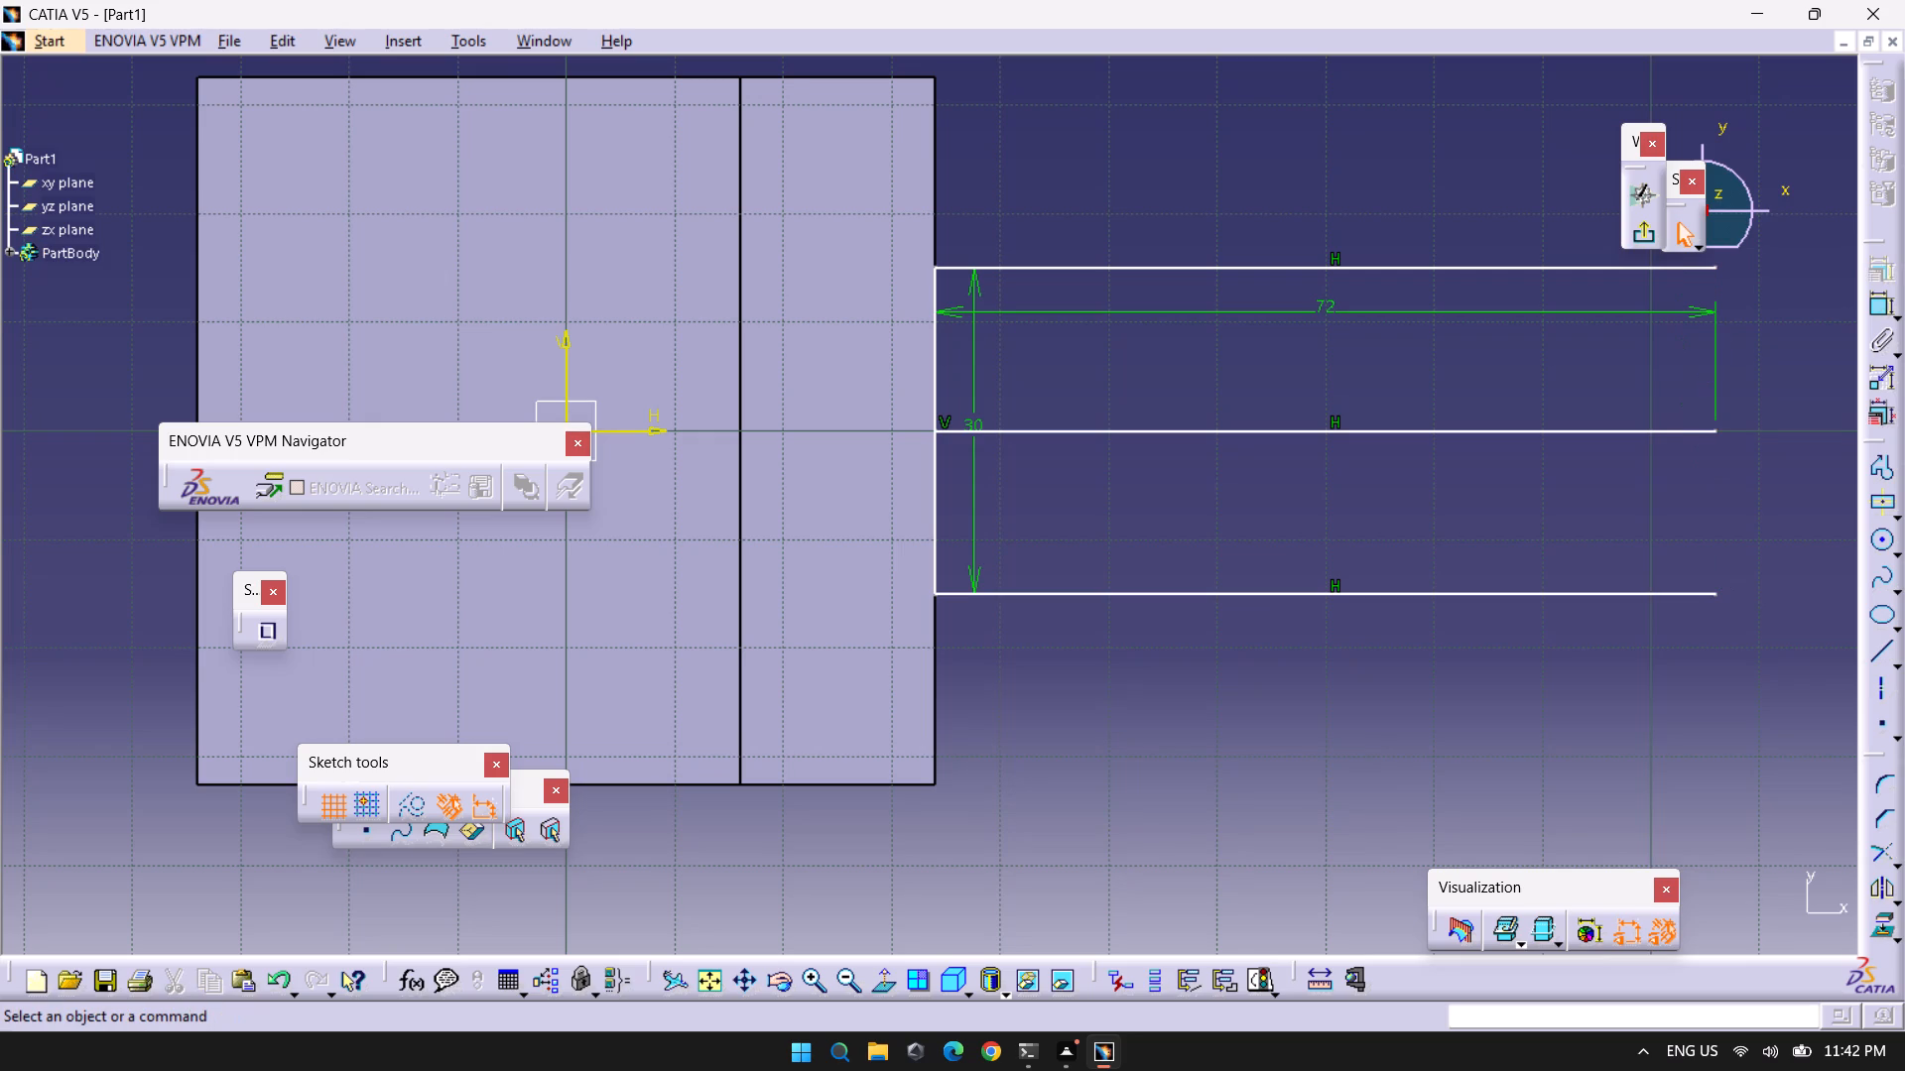
{"action": "left_click", "coordinate": [1686, 431]}
{"action": "key", "text": "Delete"}
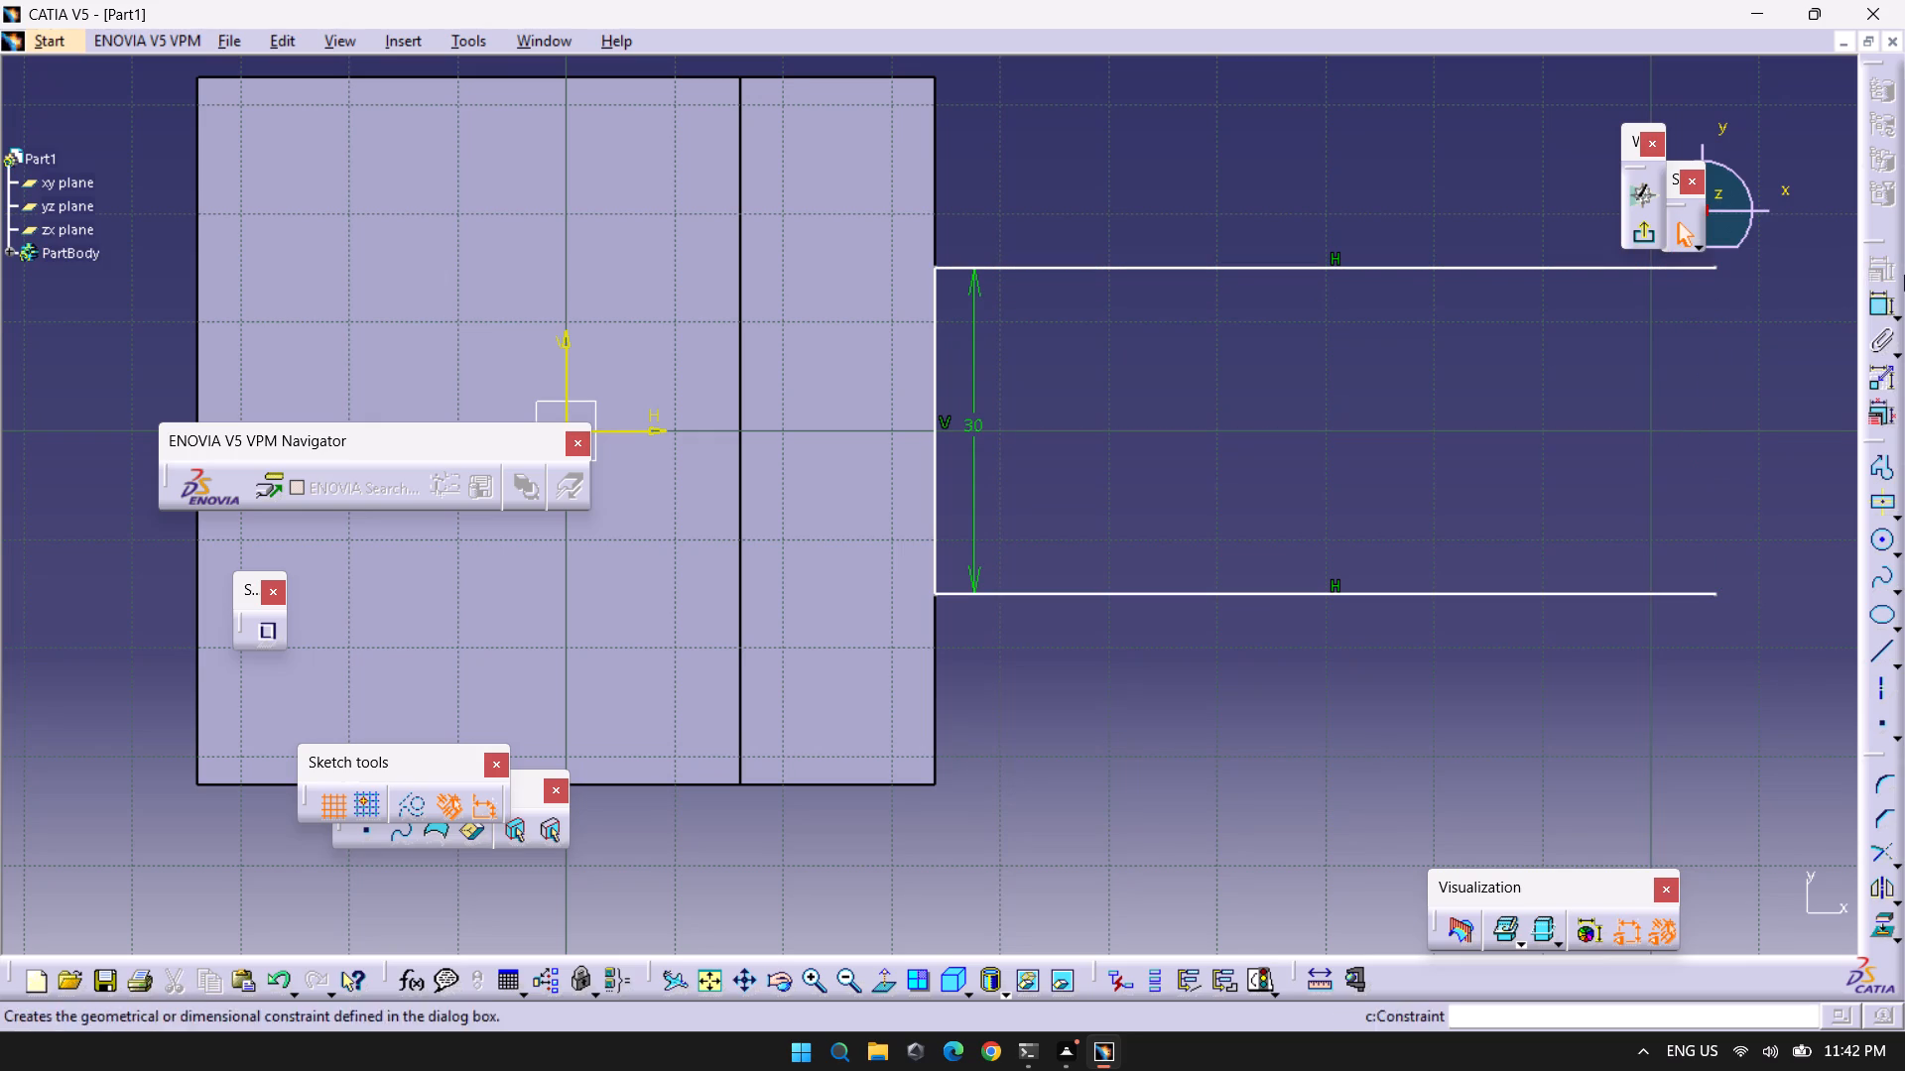
Close the rectangle with a 30 mm vertical line joining the two outer ends, and exit the sketch.
{"action": "left_click", "coordinate": [1888, 474]}
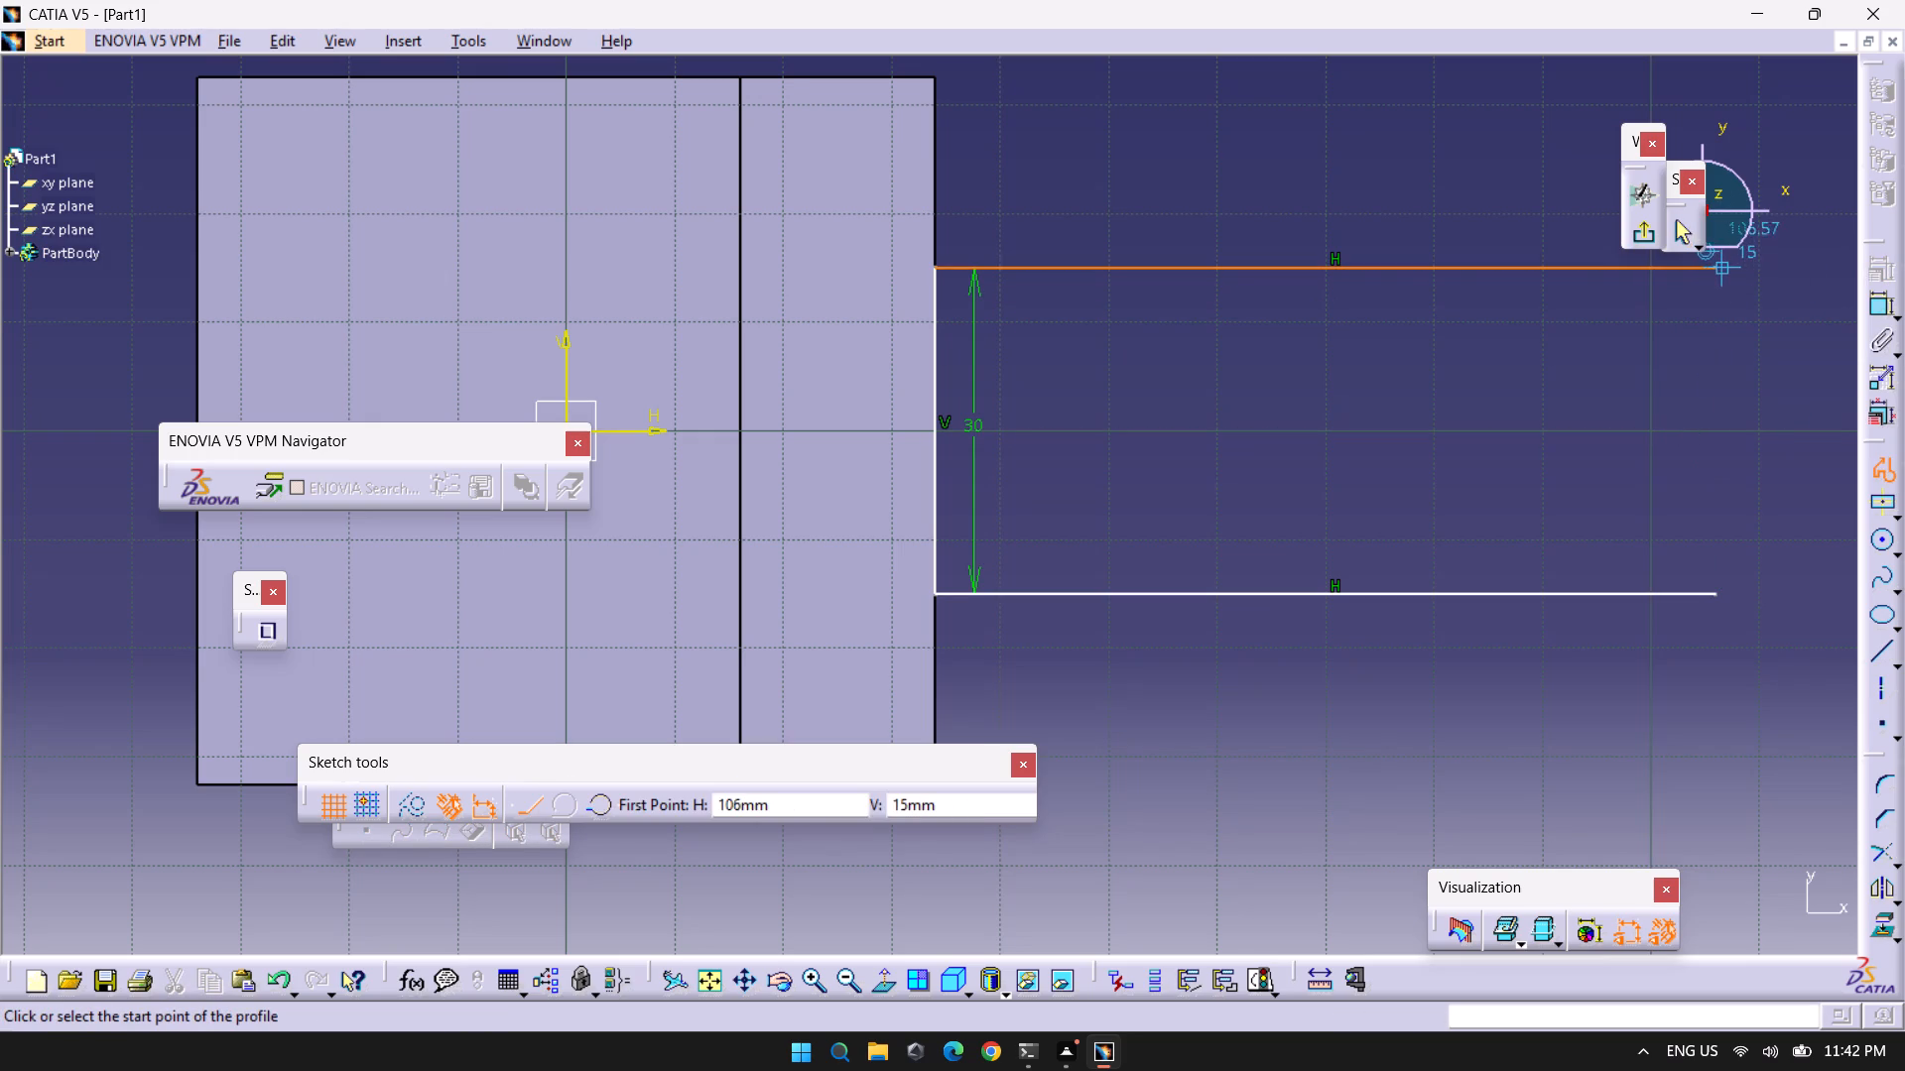
{"action": "left_click", "coordinate": [1710, 266]}
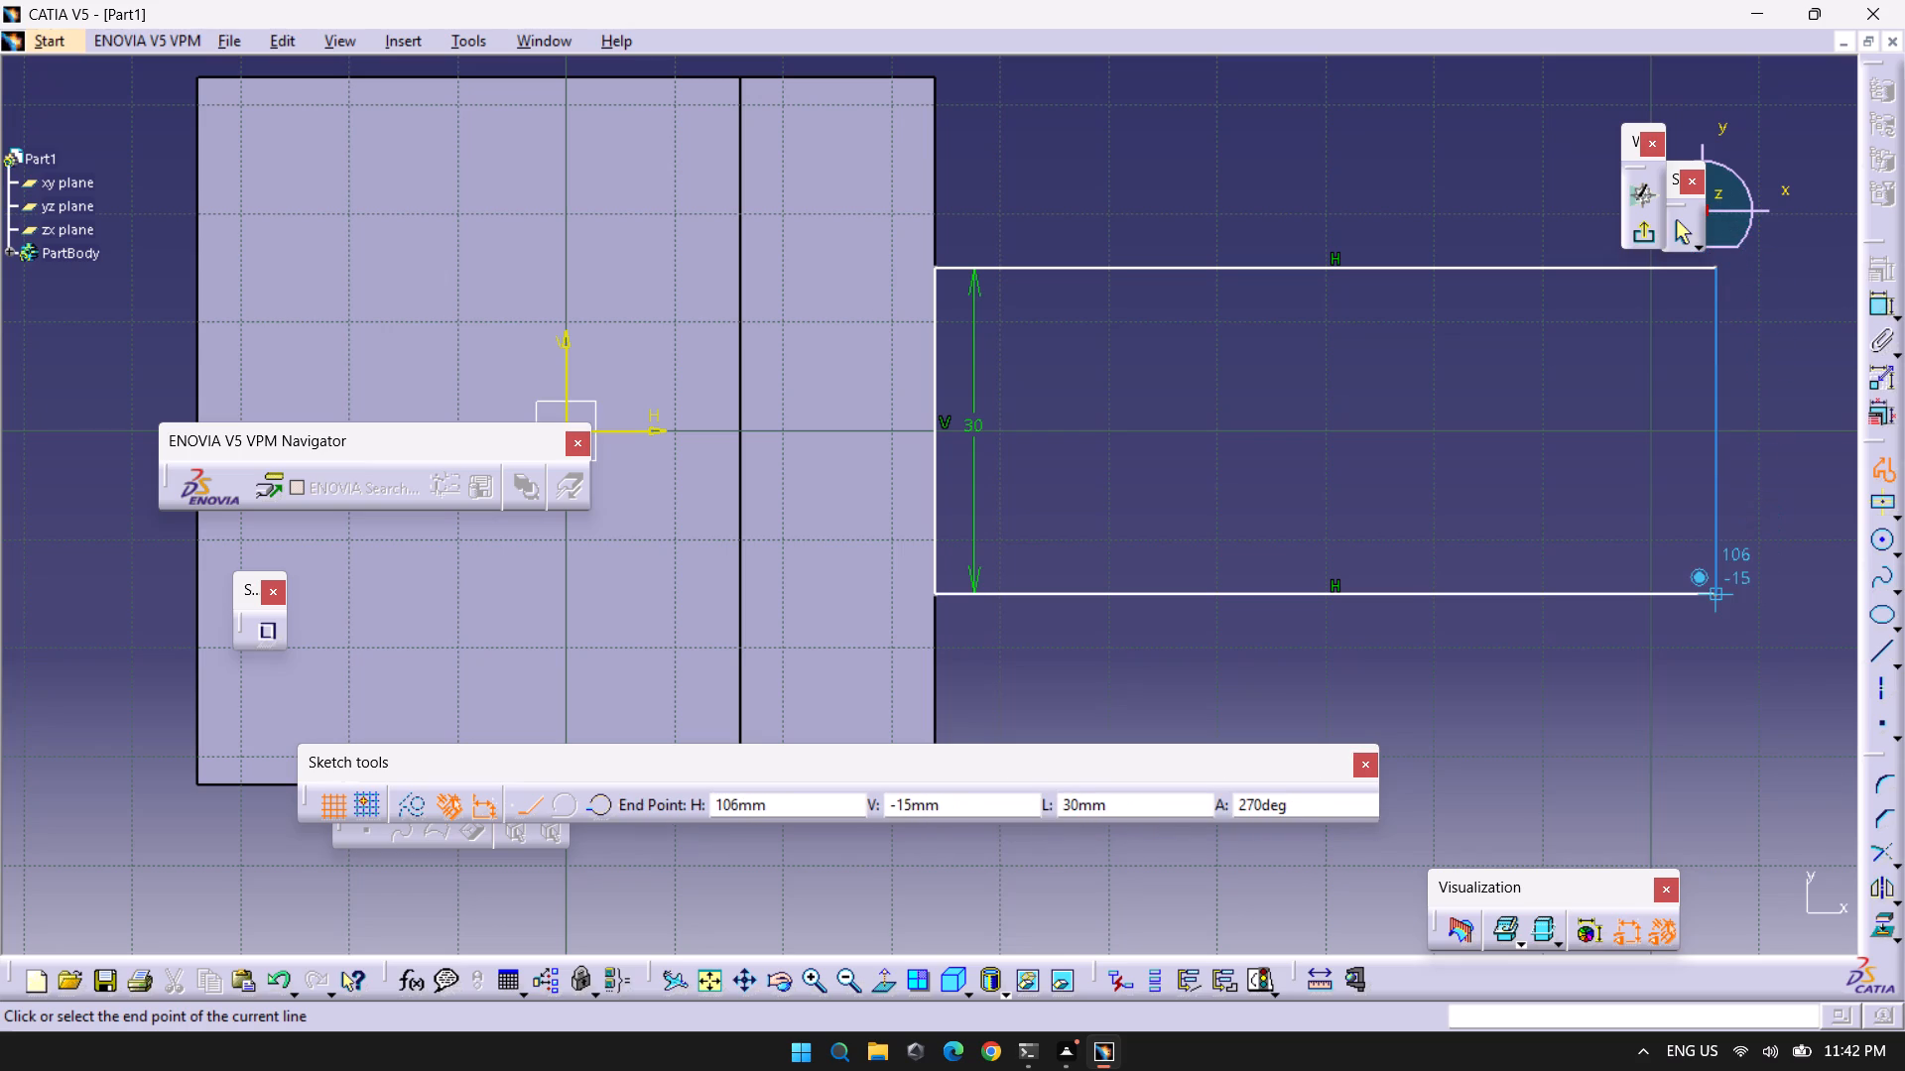
{"action": "left_click", "coordinate": [1715, 594]}
{"action": "key", "text": "Escape"}
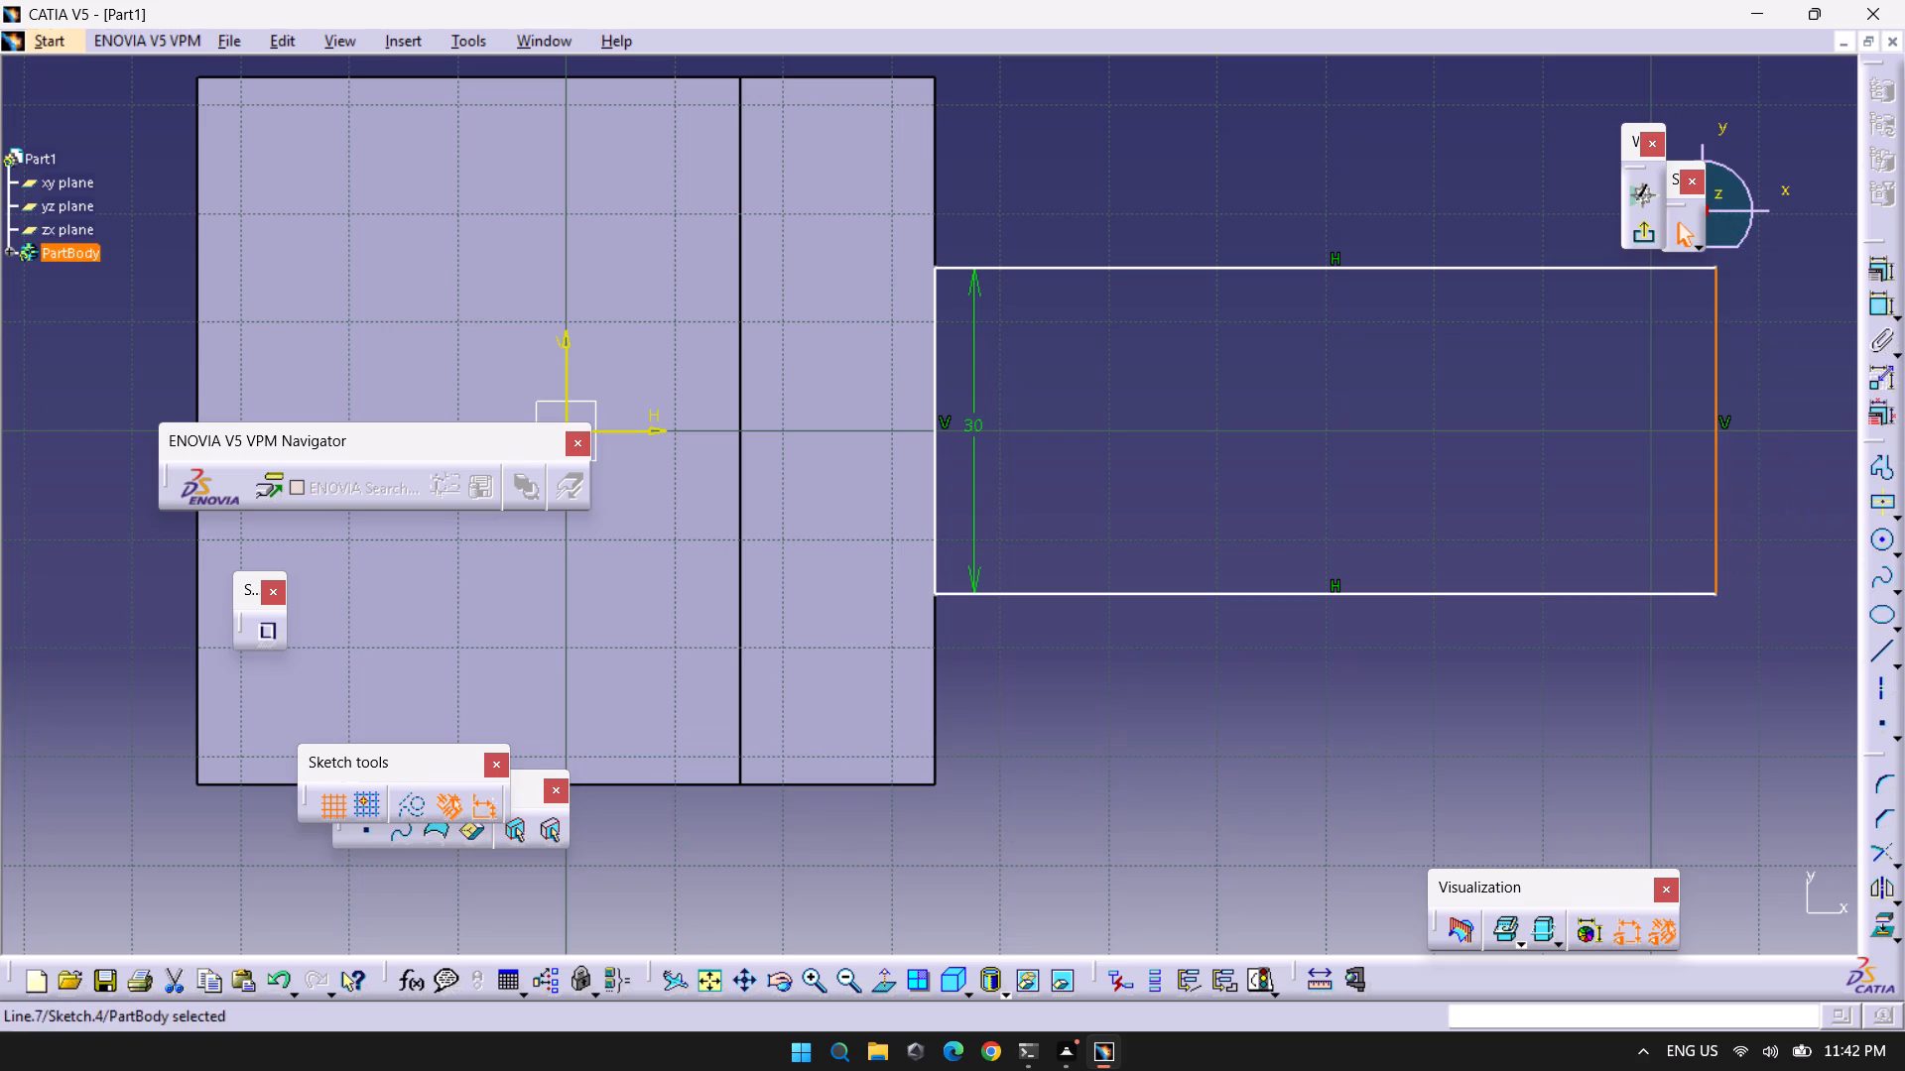
{"action": "key", "text": "Escape"}
{"action": "left_click", "coordinate": [1643, 227]}
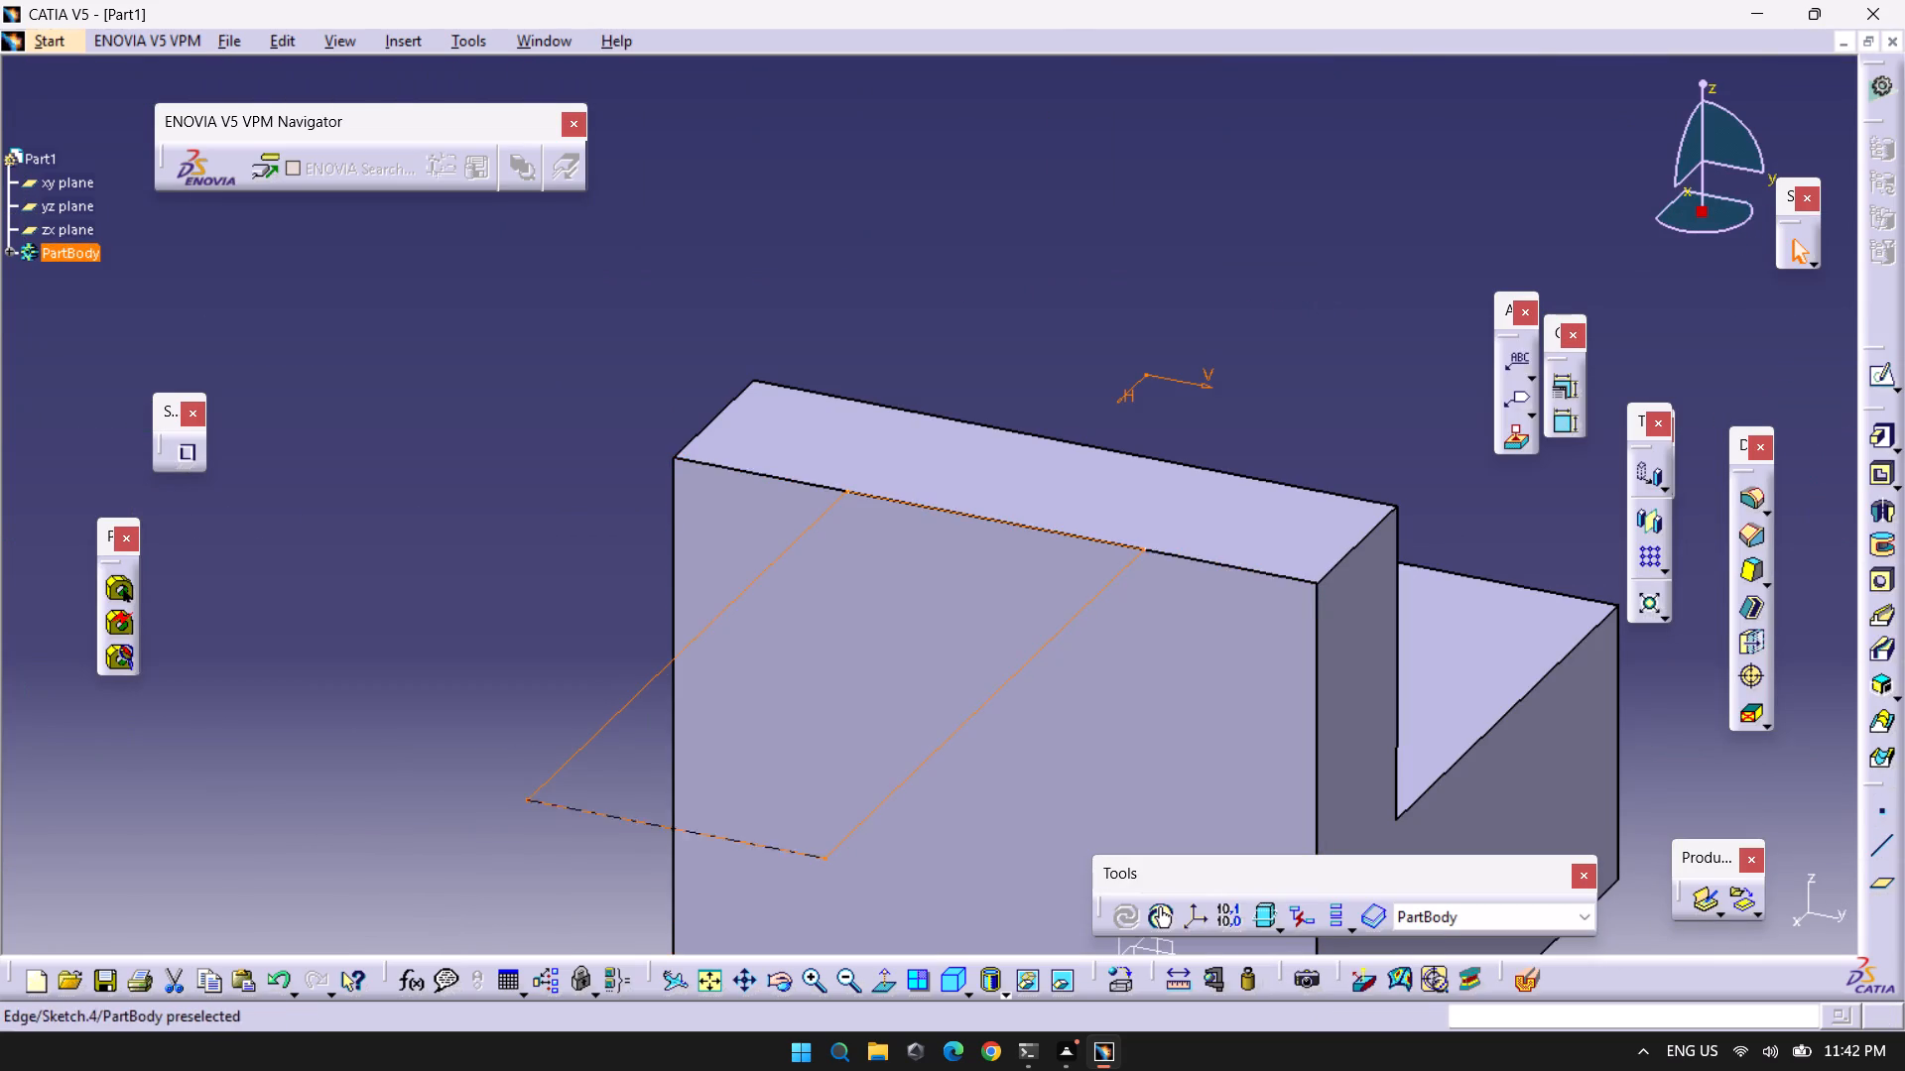
Pad the rectangular sketch 60 mm in the reversed direction, down along the upright wall.
{"action": "left_click", "coordinate": [708, 978]}
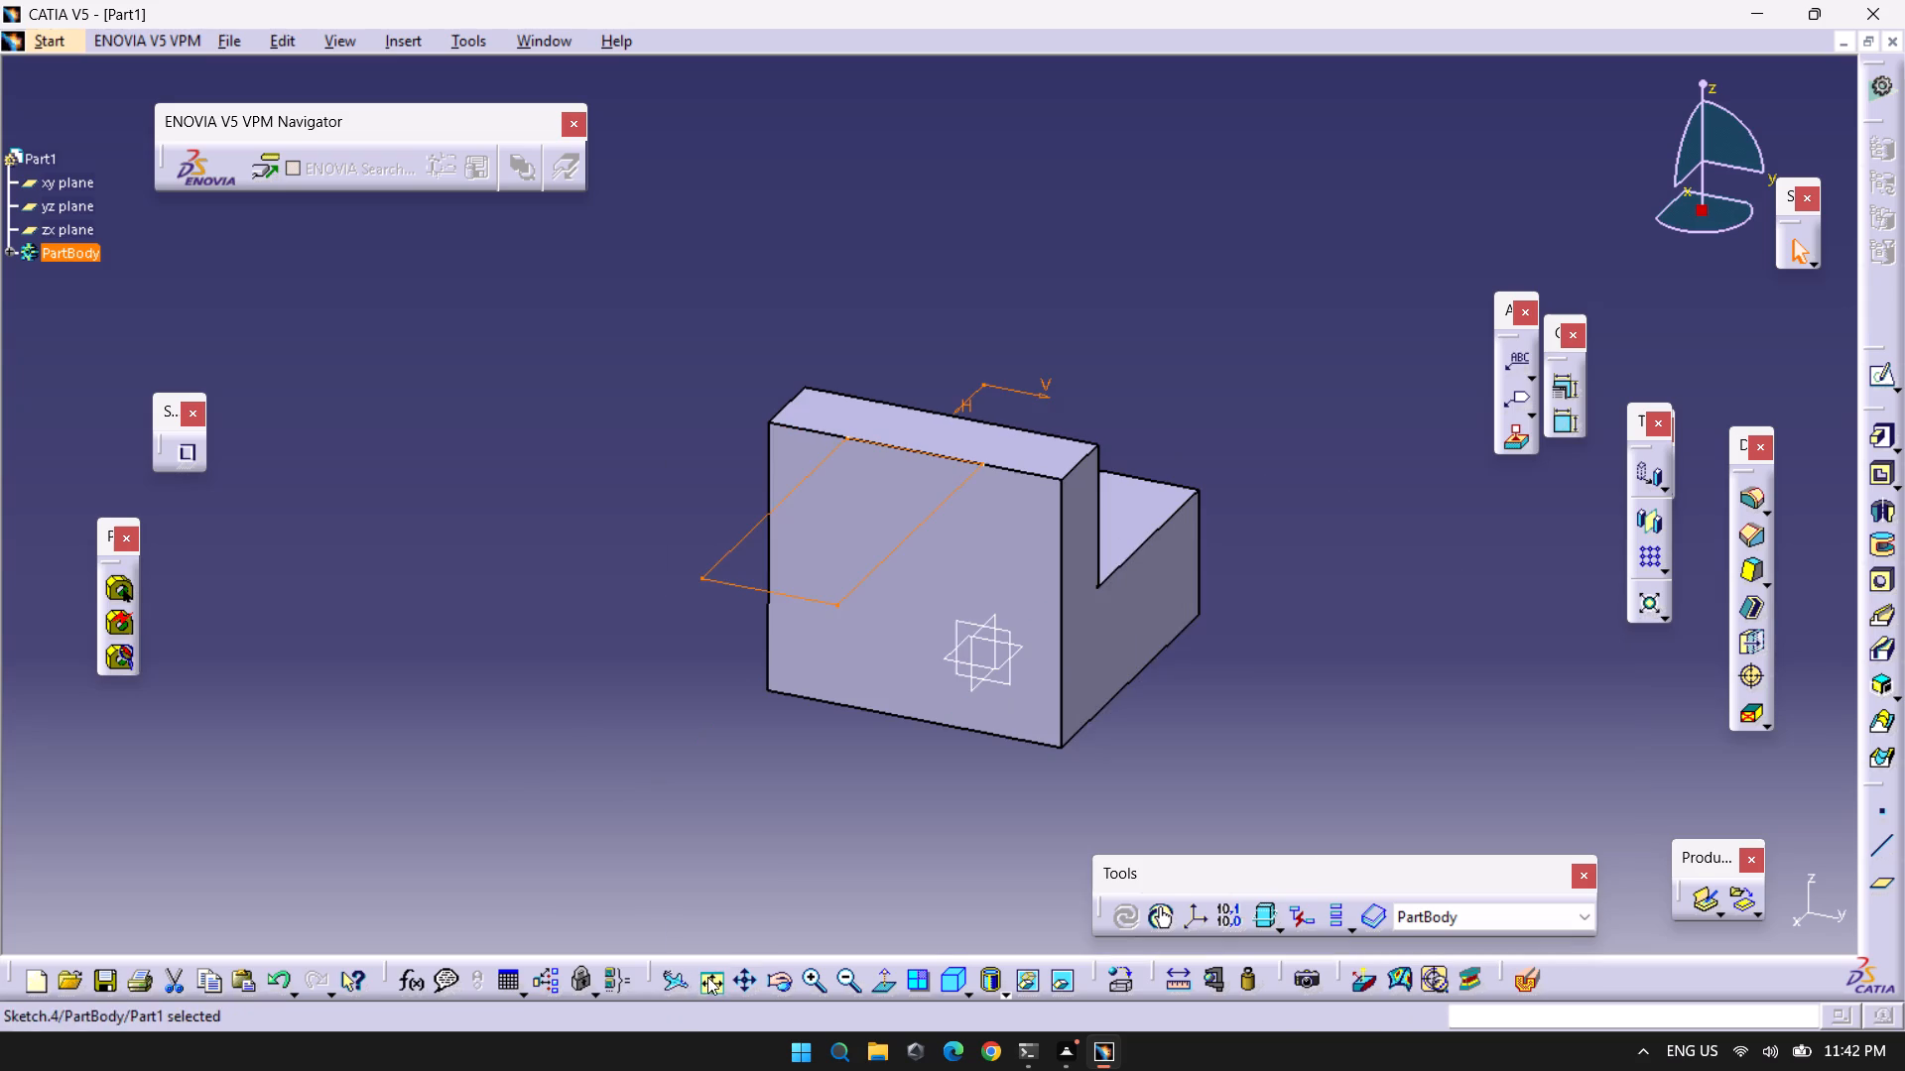
{"action": "left_click", "coordinate": [1881, 444]}
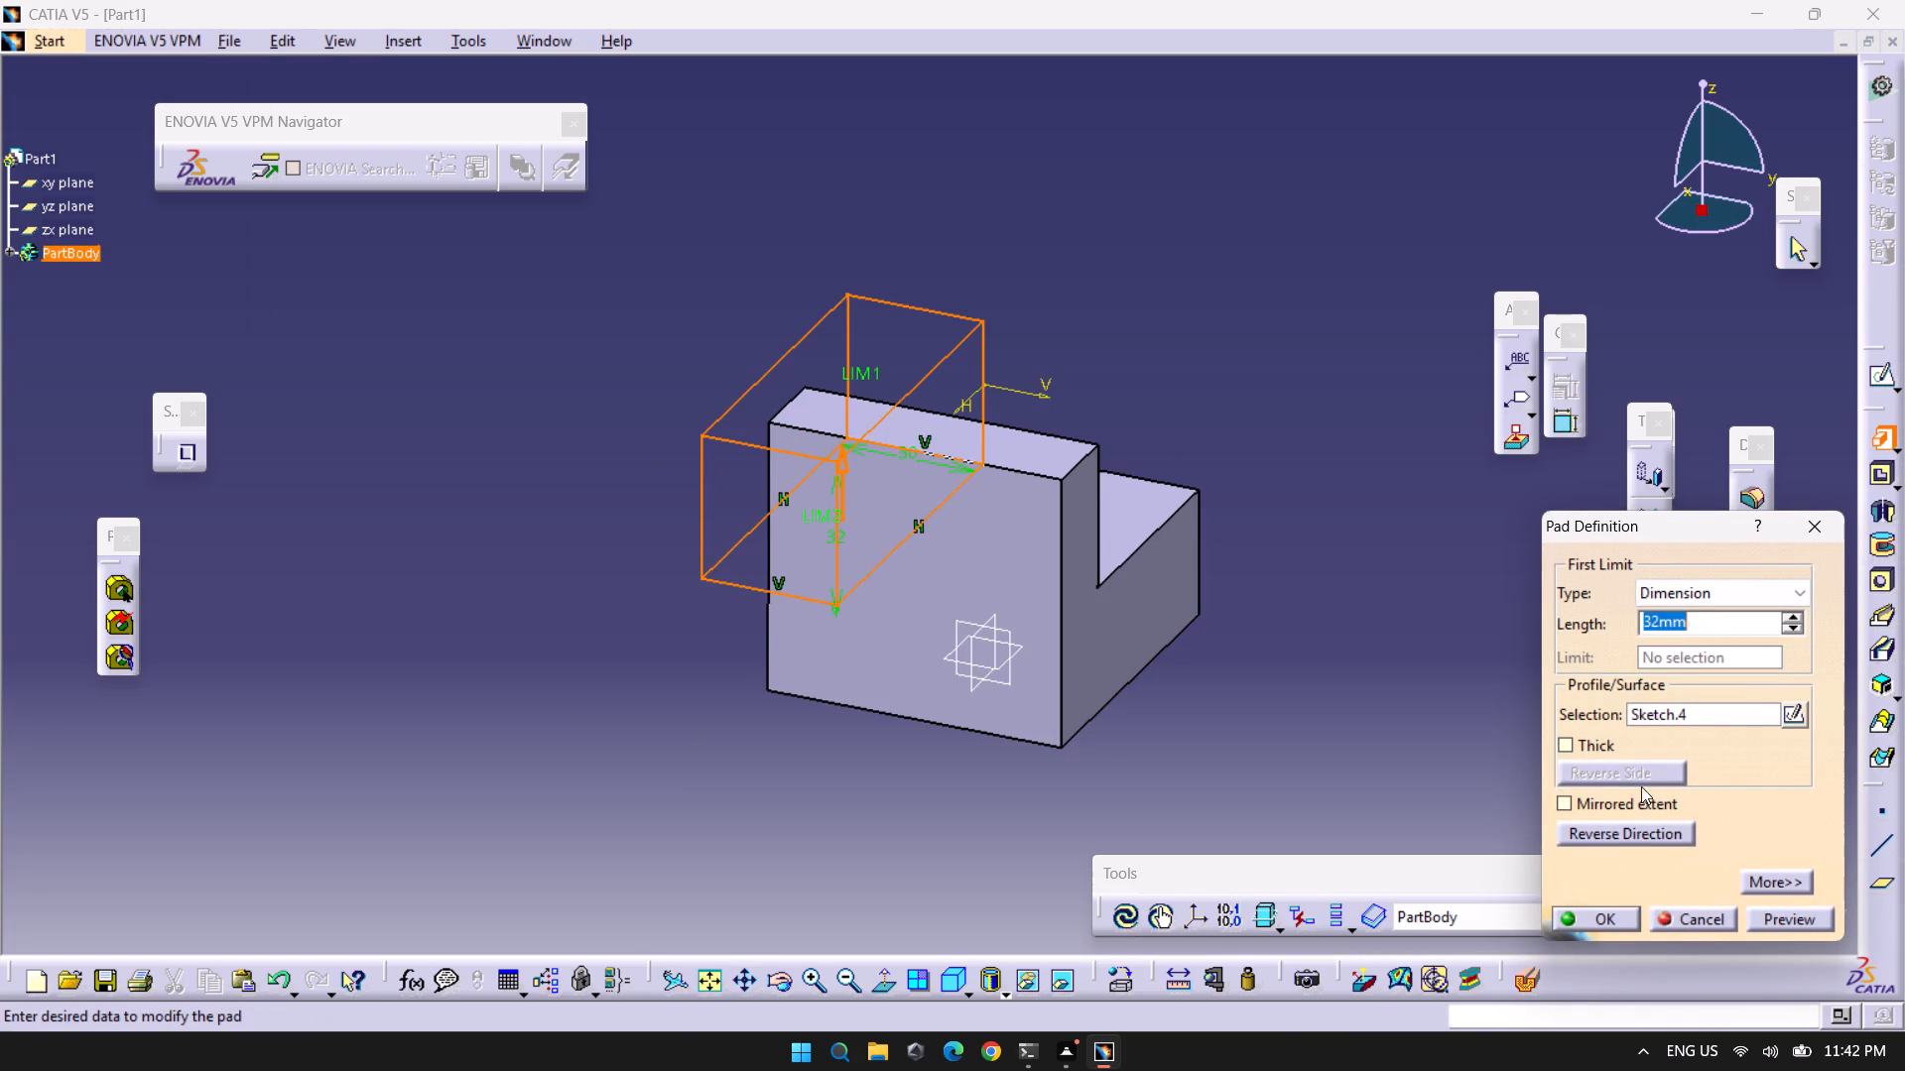
{"action": "left_click", "coordinate": [1649, 842]}
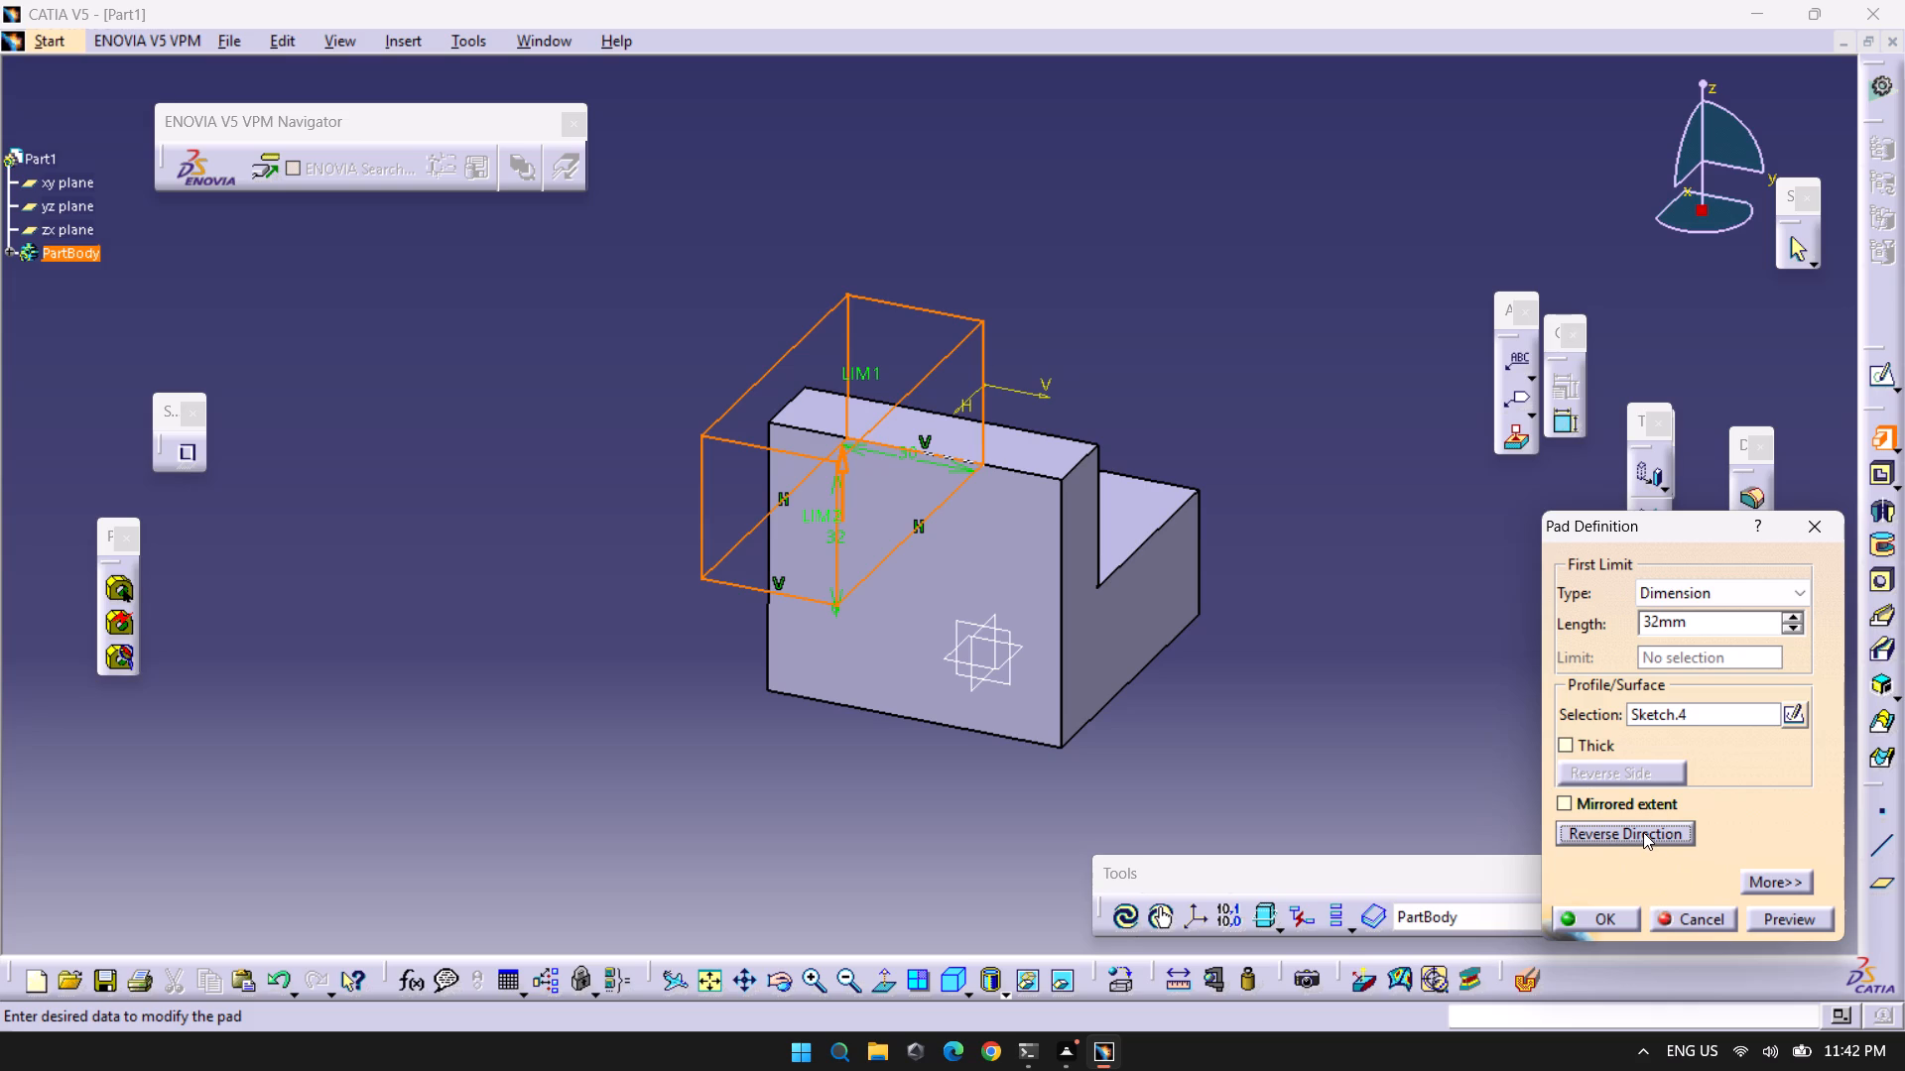
{"action": "double_click", "coordinate": [1752, 622]}
{"action": "type", "text": "60"}
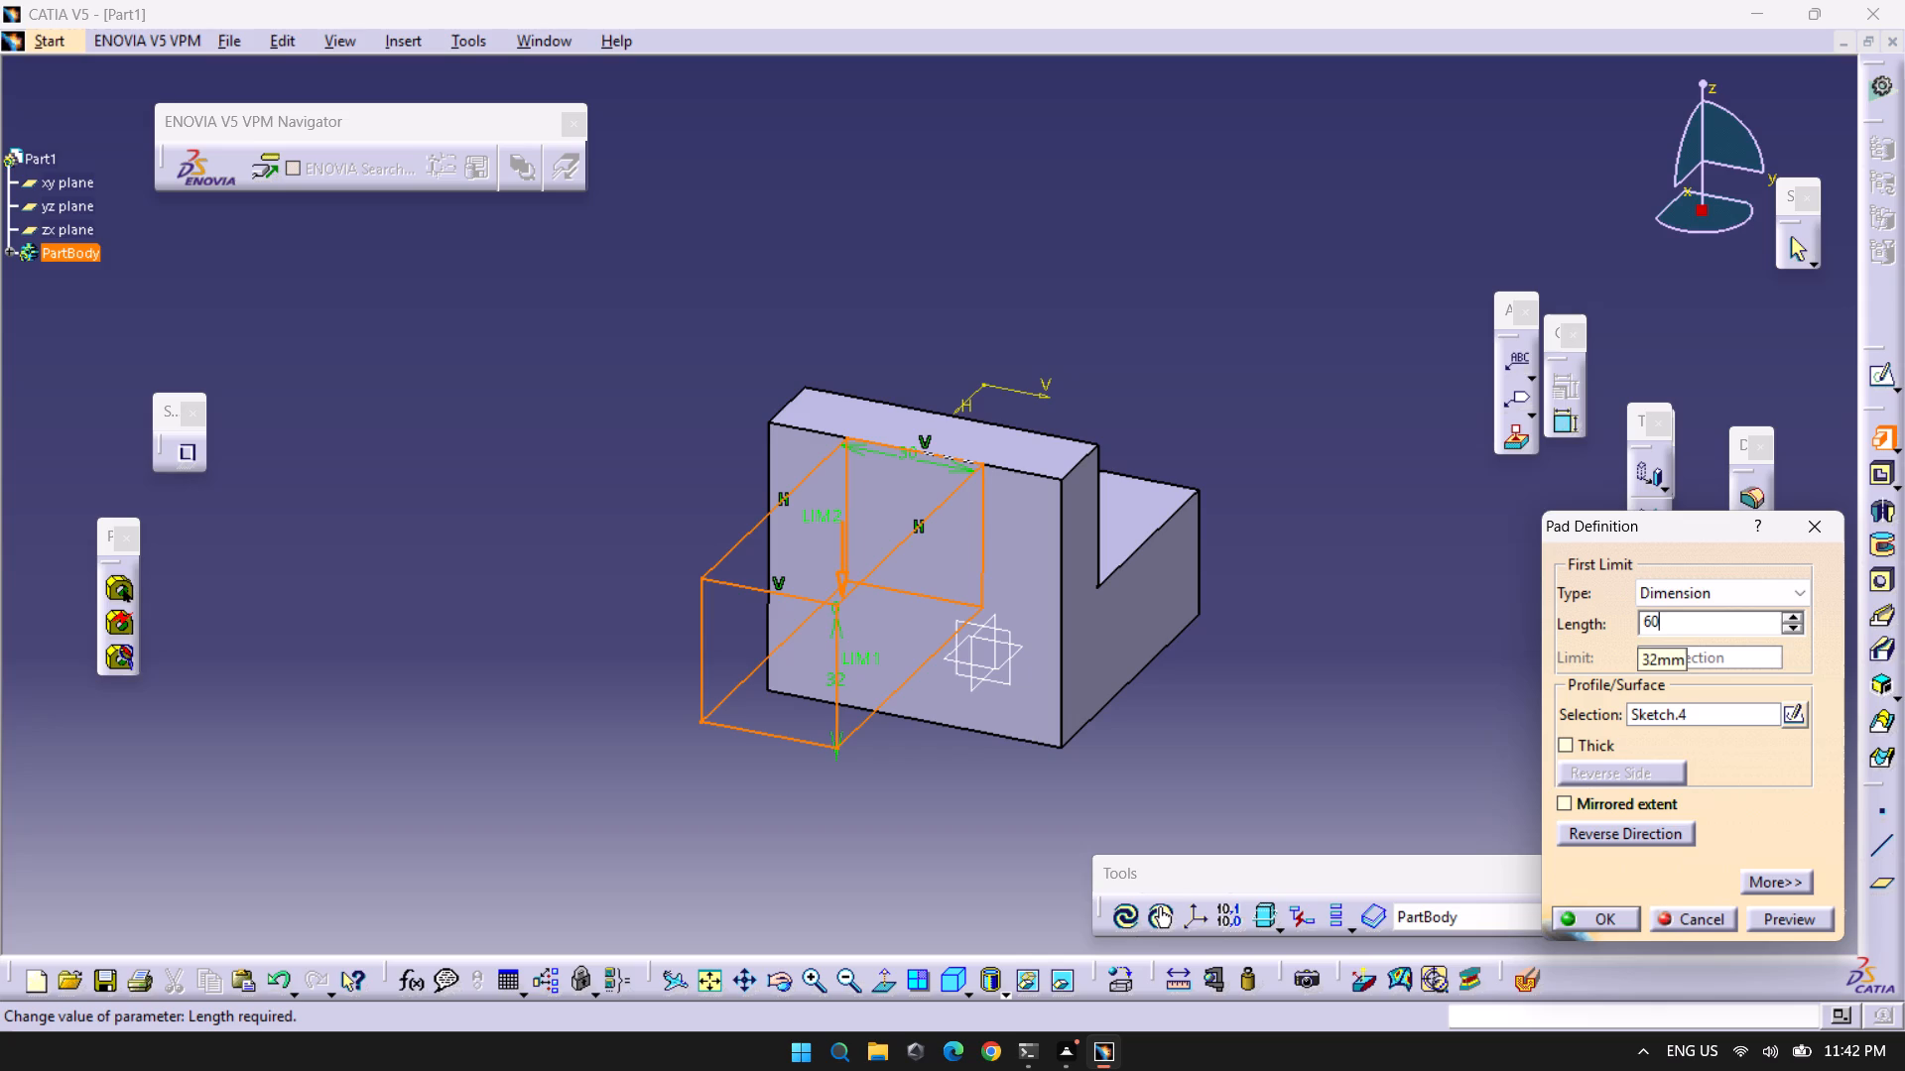
{"action": "left_click", "coordinate": [1783, 919]}
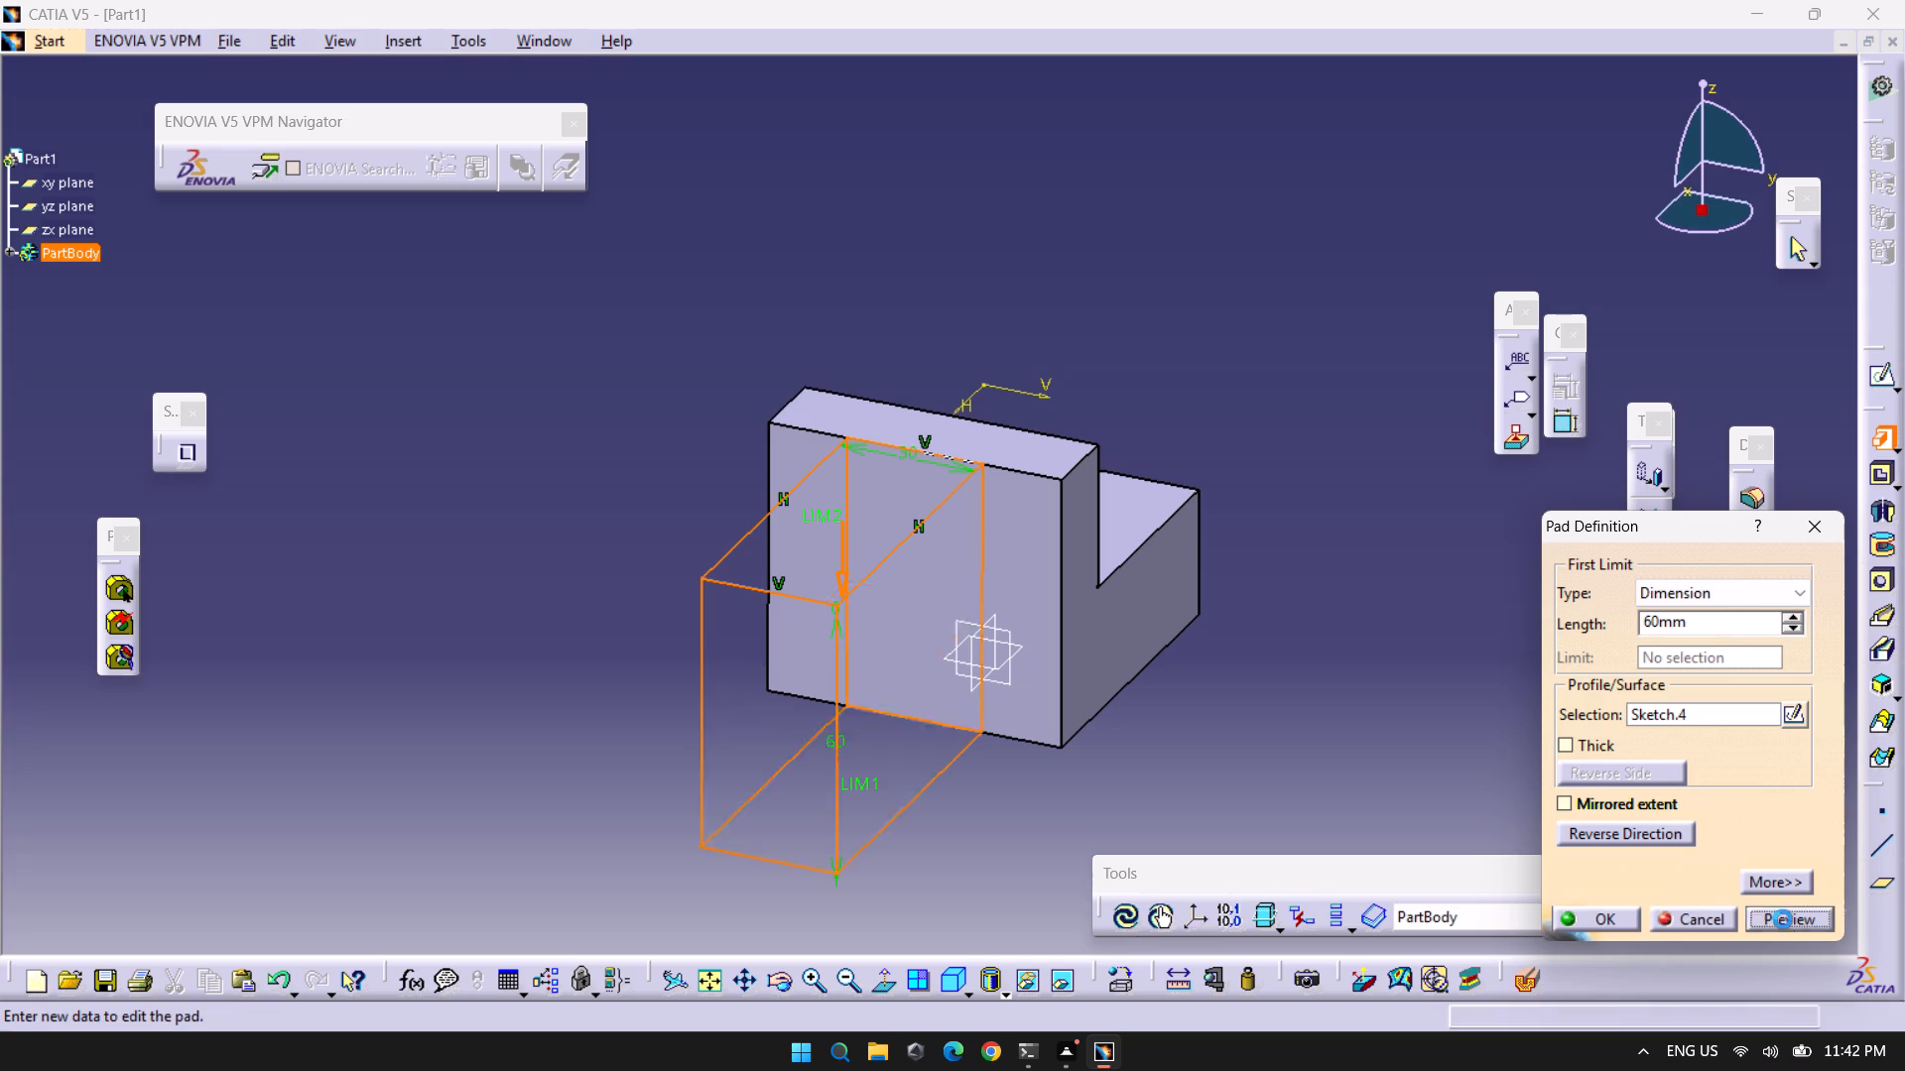
{"action": "left_click", "coordinate": [1603, 924]}
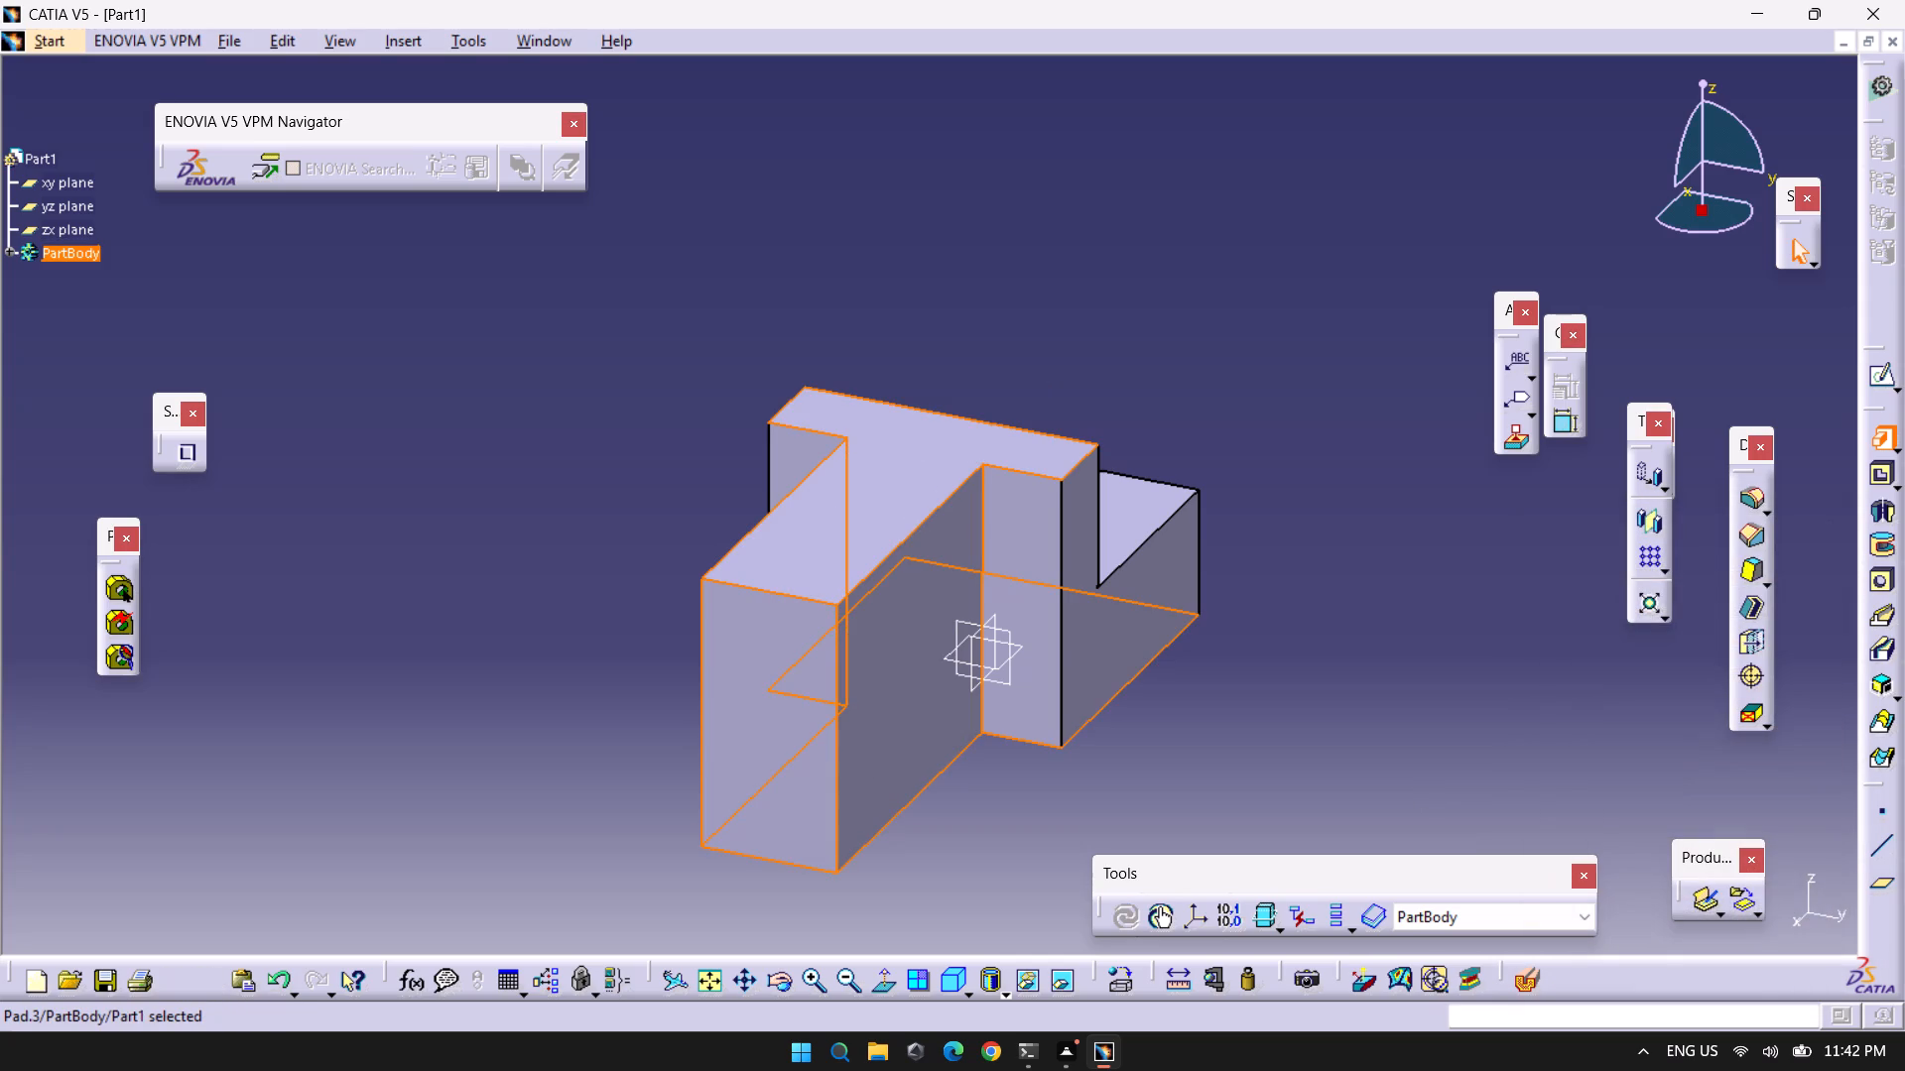
{"action": "left_click", "coordinate": [1418, 784]}
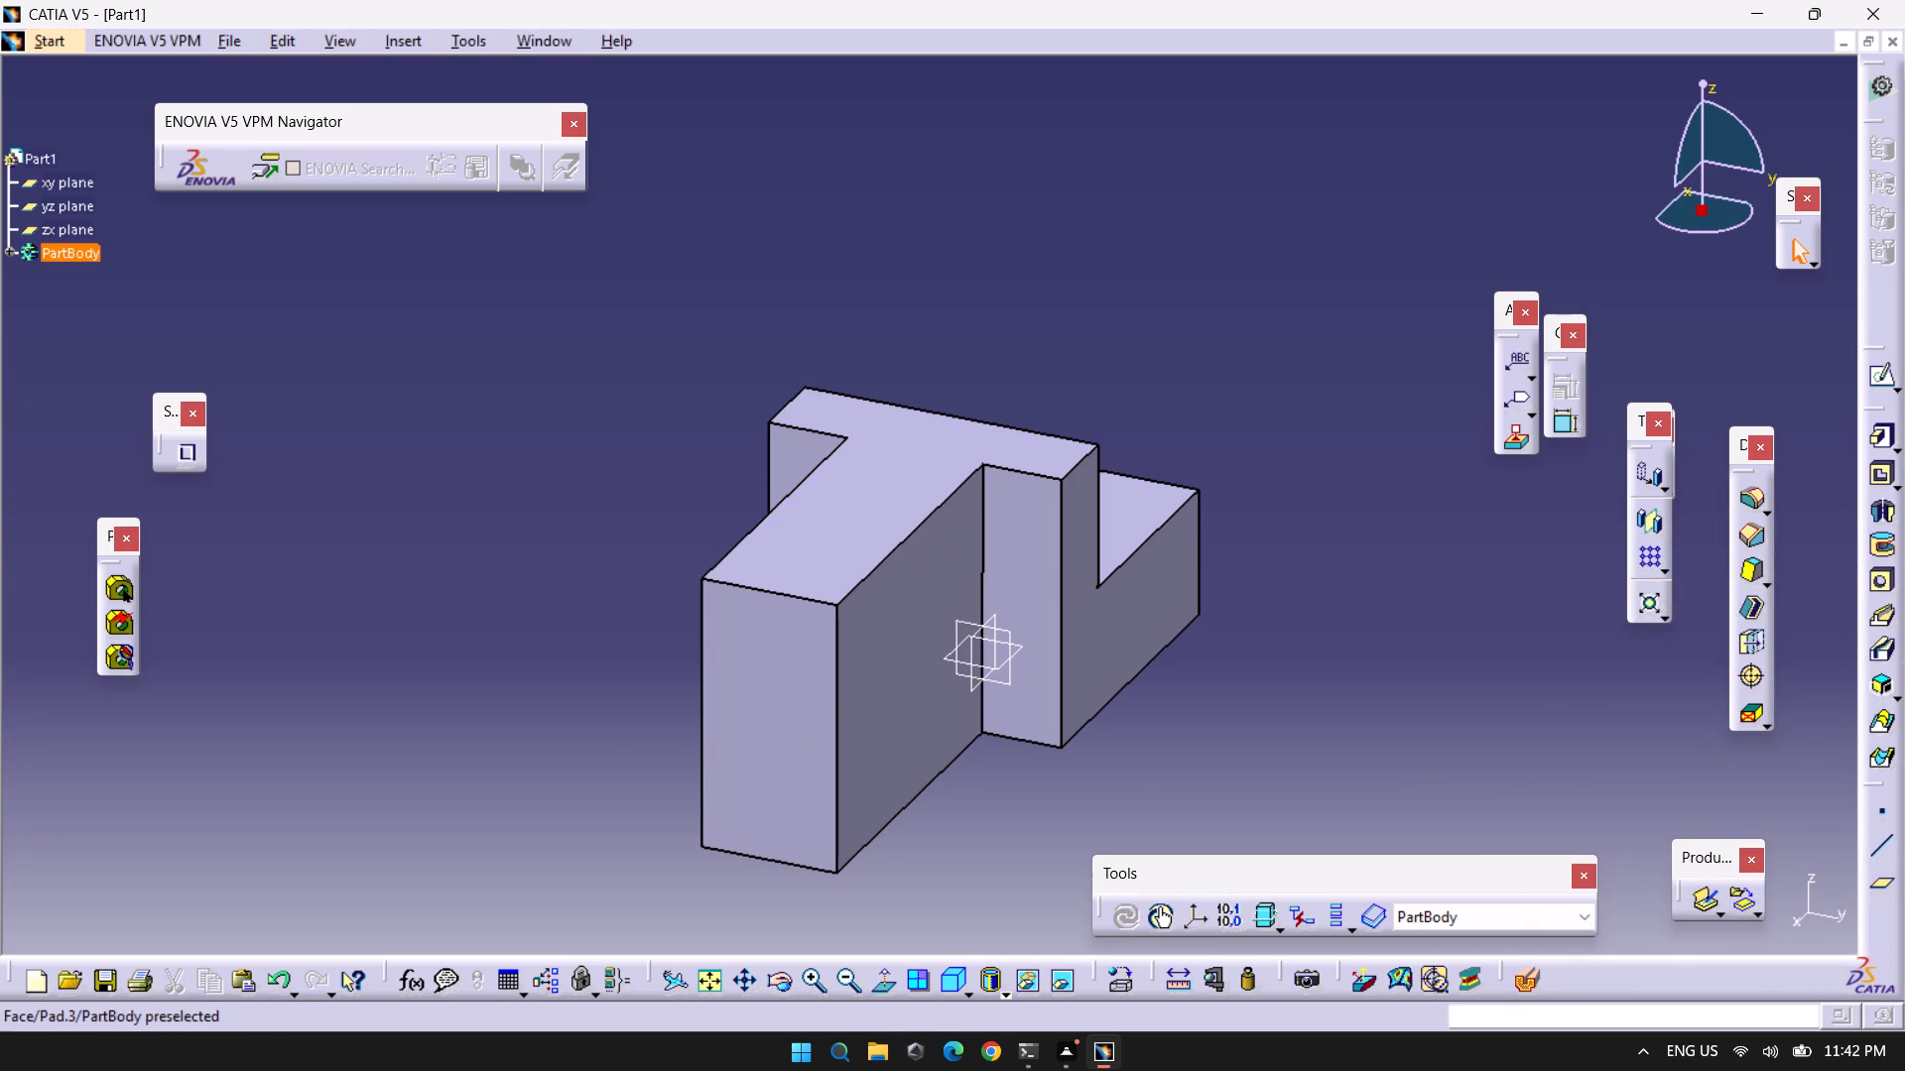
Open a new sketch on the top face of the low base portion, beside the upright wall.
{"action": "middle_click_drag", "start_coordinate": [488, 709], "coordinate": [853, 262]}
{"action": "right_click_drag", "start_coordinate": [488, 708], "coordinate": [853, 262]}
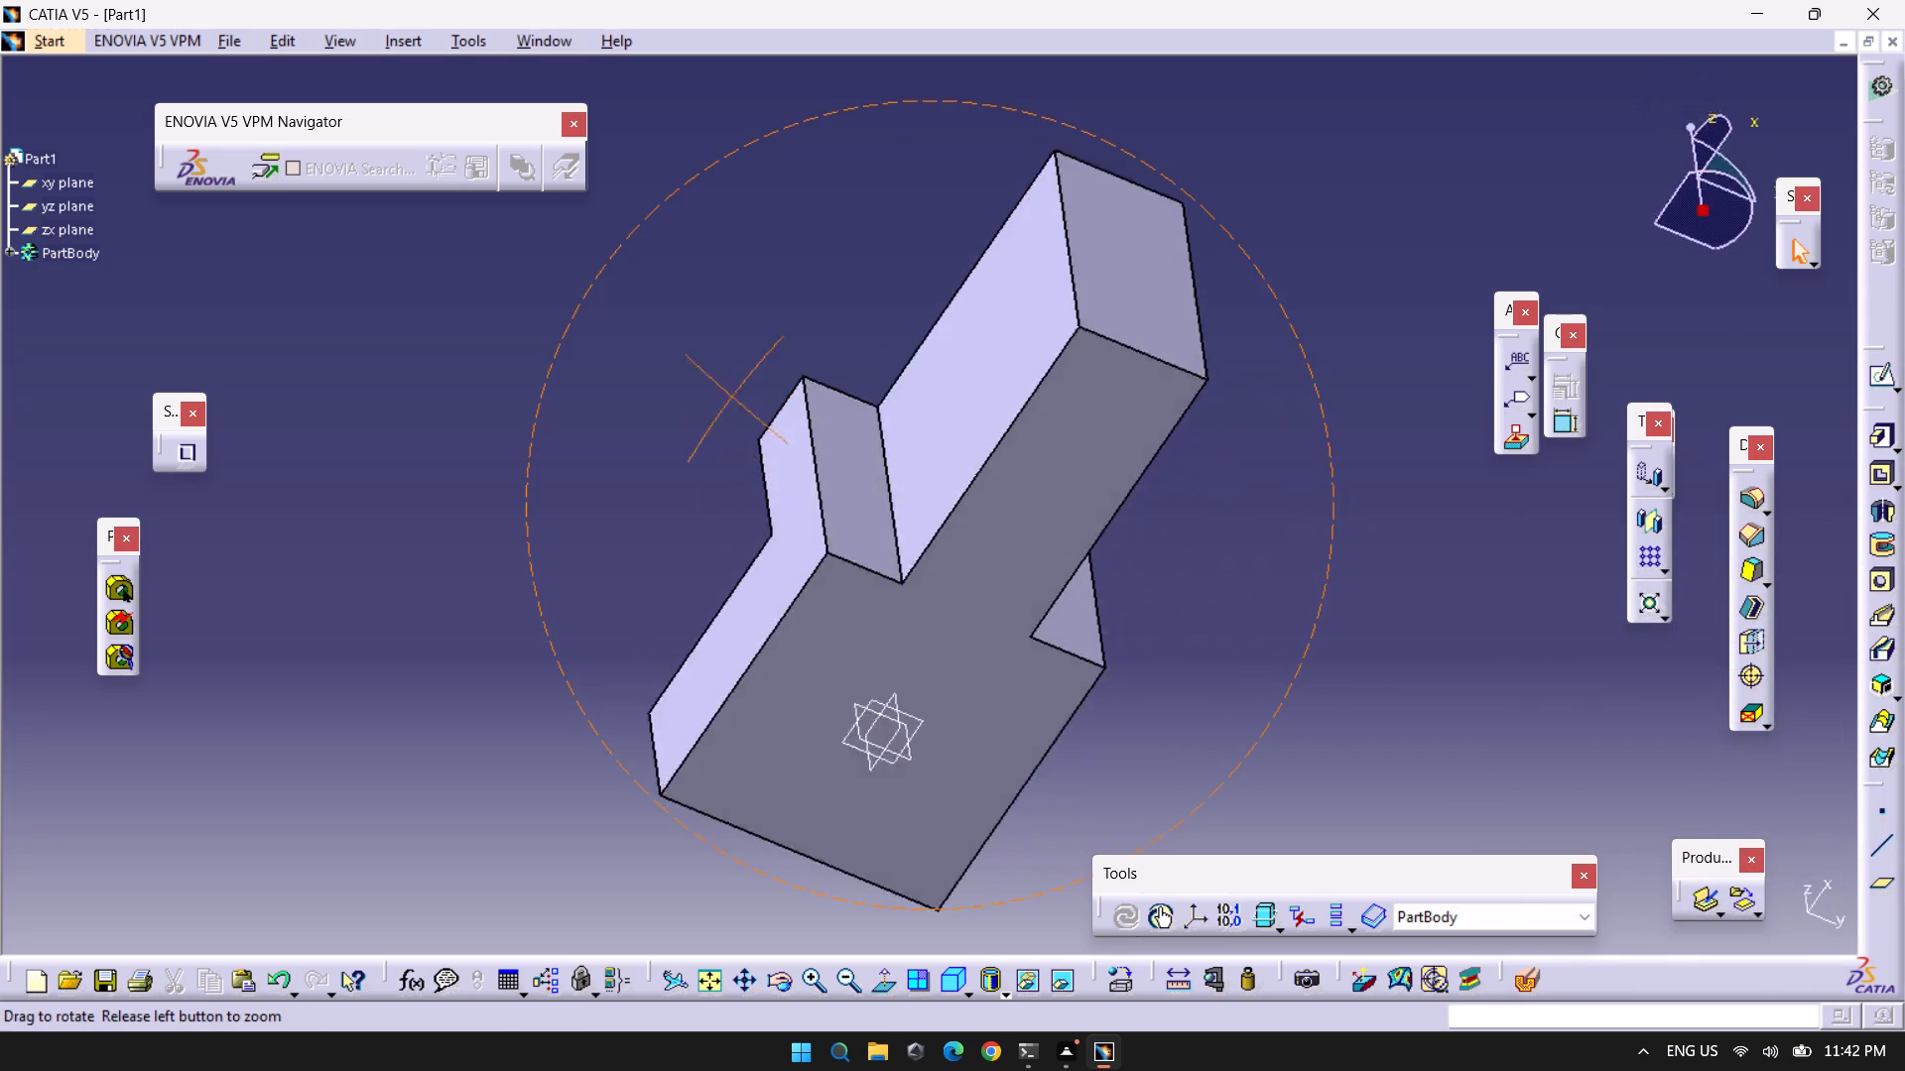
{"action": "middle_click_drag", "start_coordinate": [853, 262], "coordinate": [1161, 749]}
{"action": "right_click_drag", "start_coordinate": [853, 262], "coordinate": [1161, 749]}
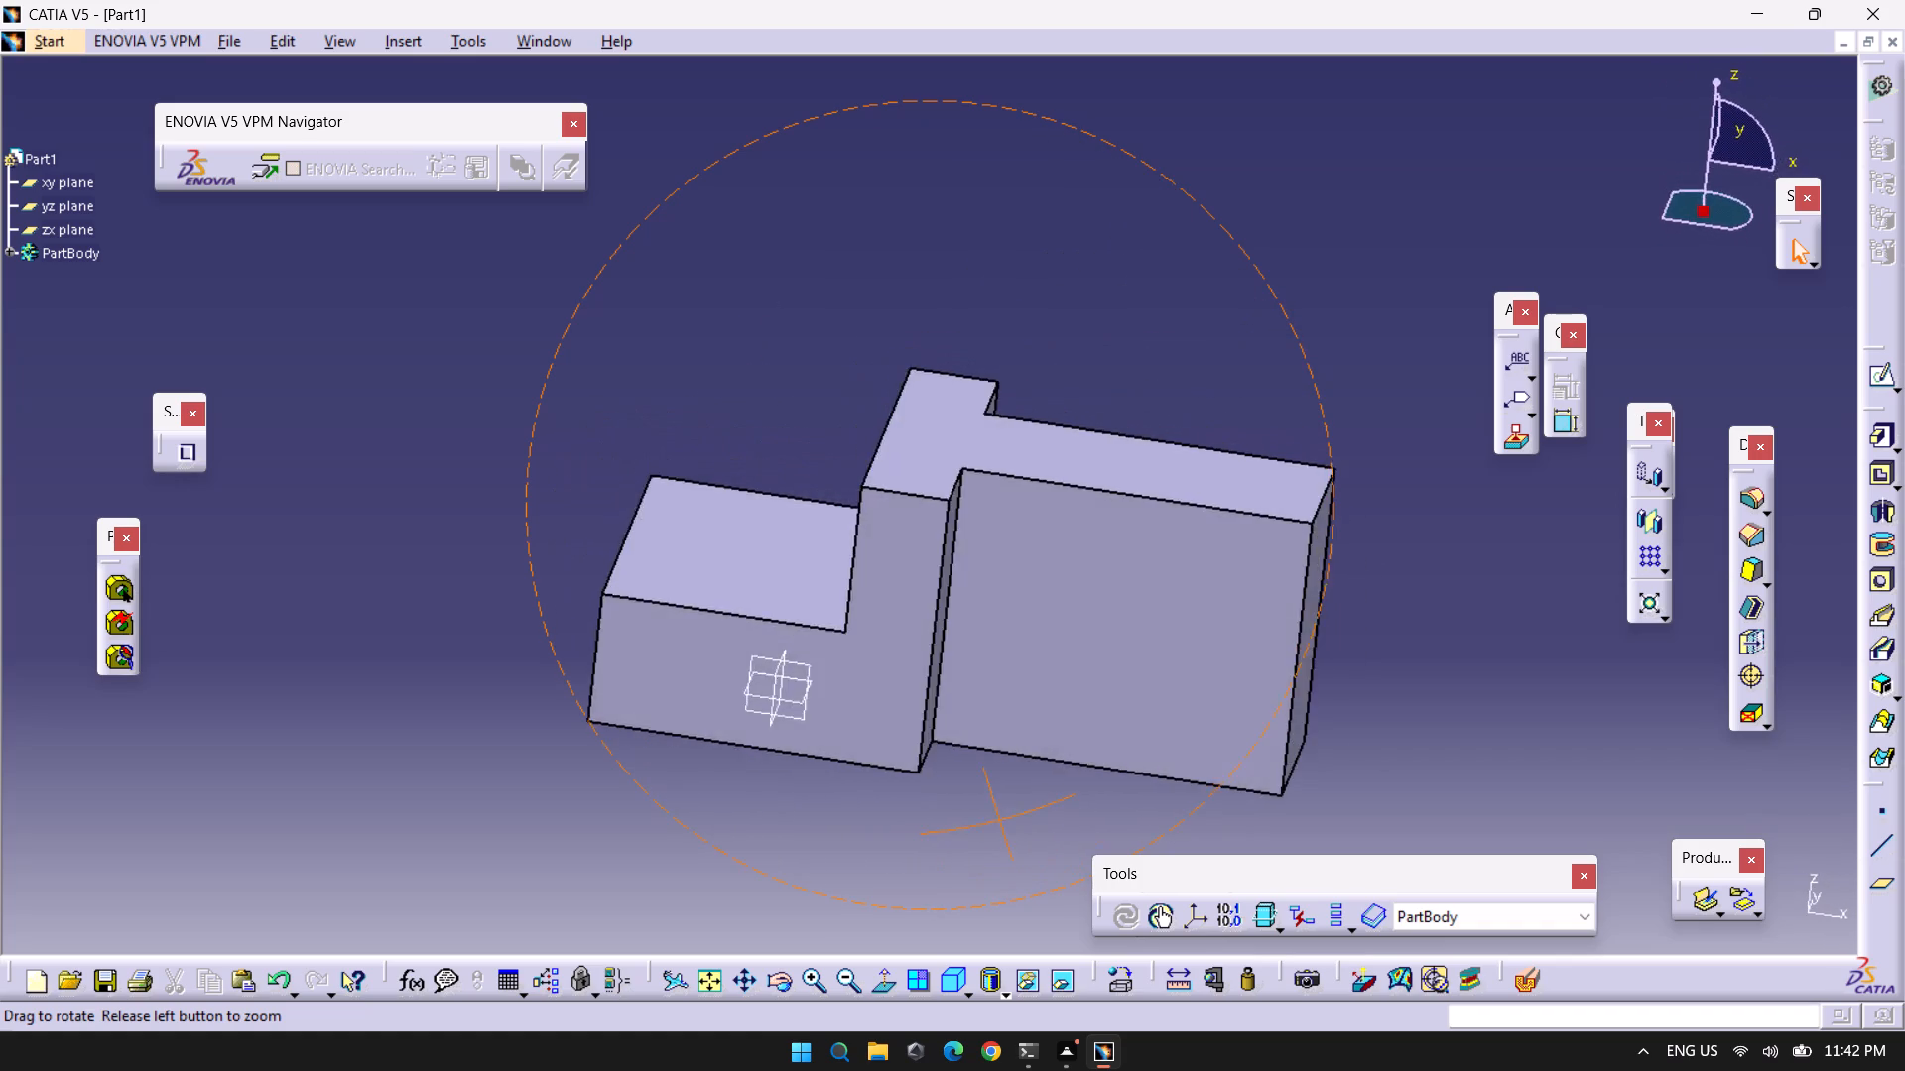
{"action": "middle_click_drag", "start_coordinate": [1161, 749], "coordinate": [1359, 747]}
{"action": "right_click_drag", "start_coordinate": [1161, 749], "coordinate": [1359, 747]}
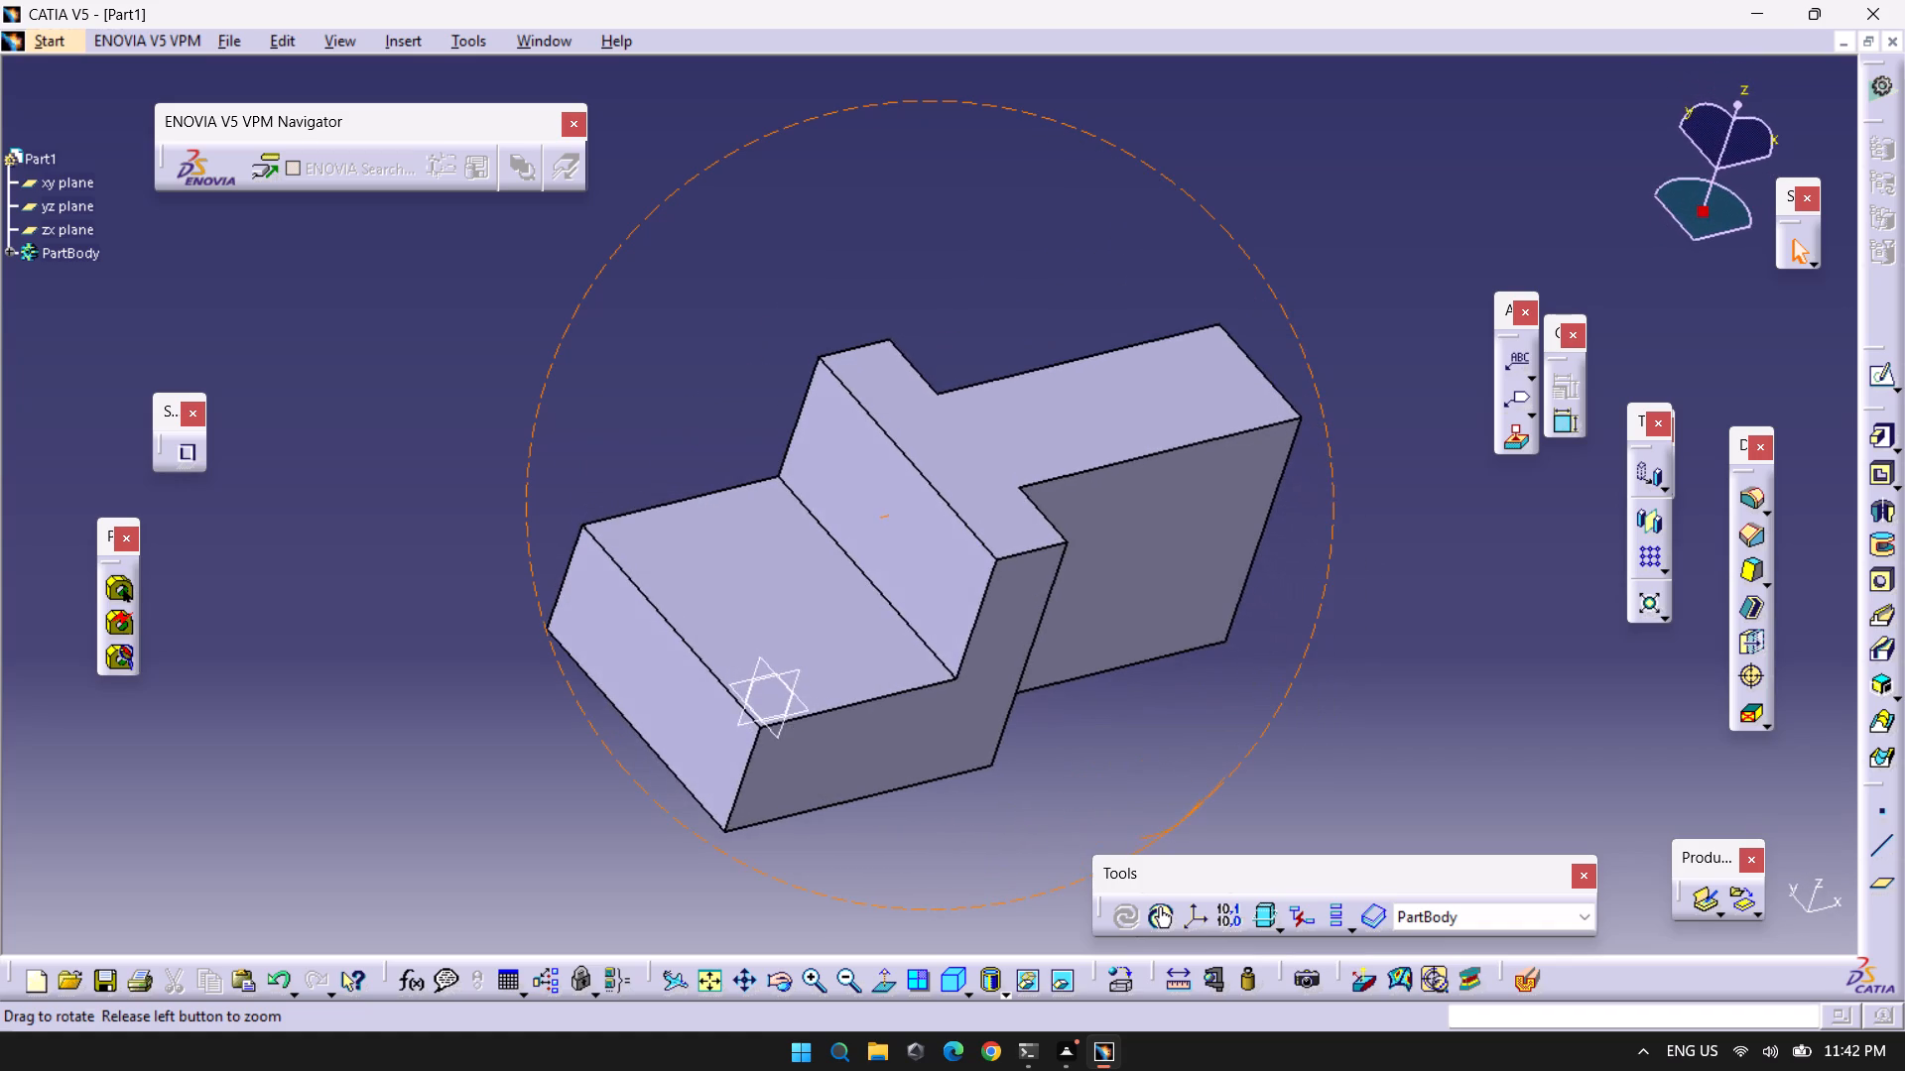
{"action": "right_click_drag", "start_coordinate": [1359, 747], "coordinate": [1282, 779]}
{"action": "middle_click_drag", "start_coordinate": [1359, 747], "coordinate": [1282, 779]}
{"action": "left_click", "coordinate": [798, 548]}
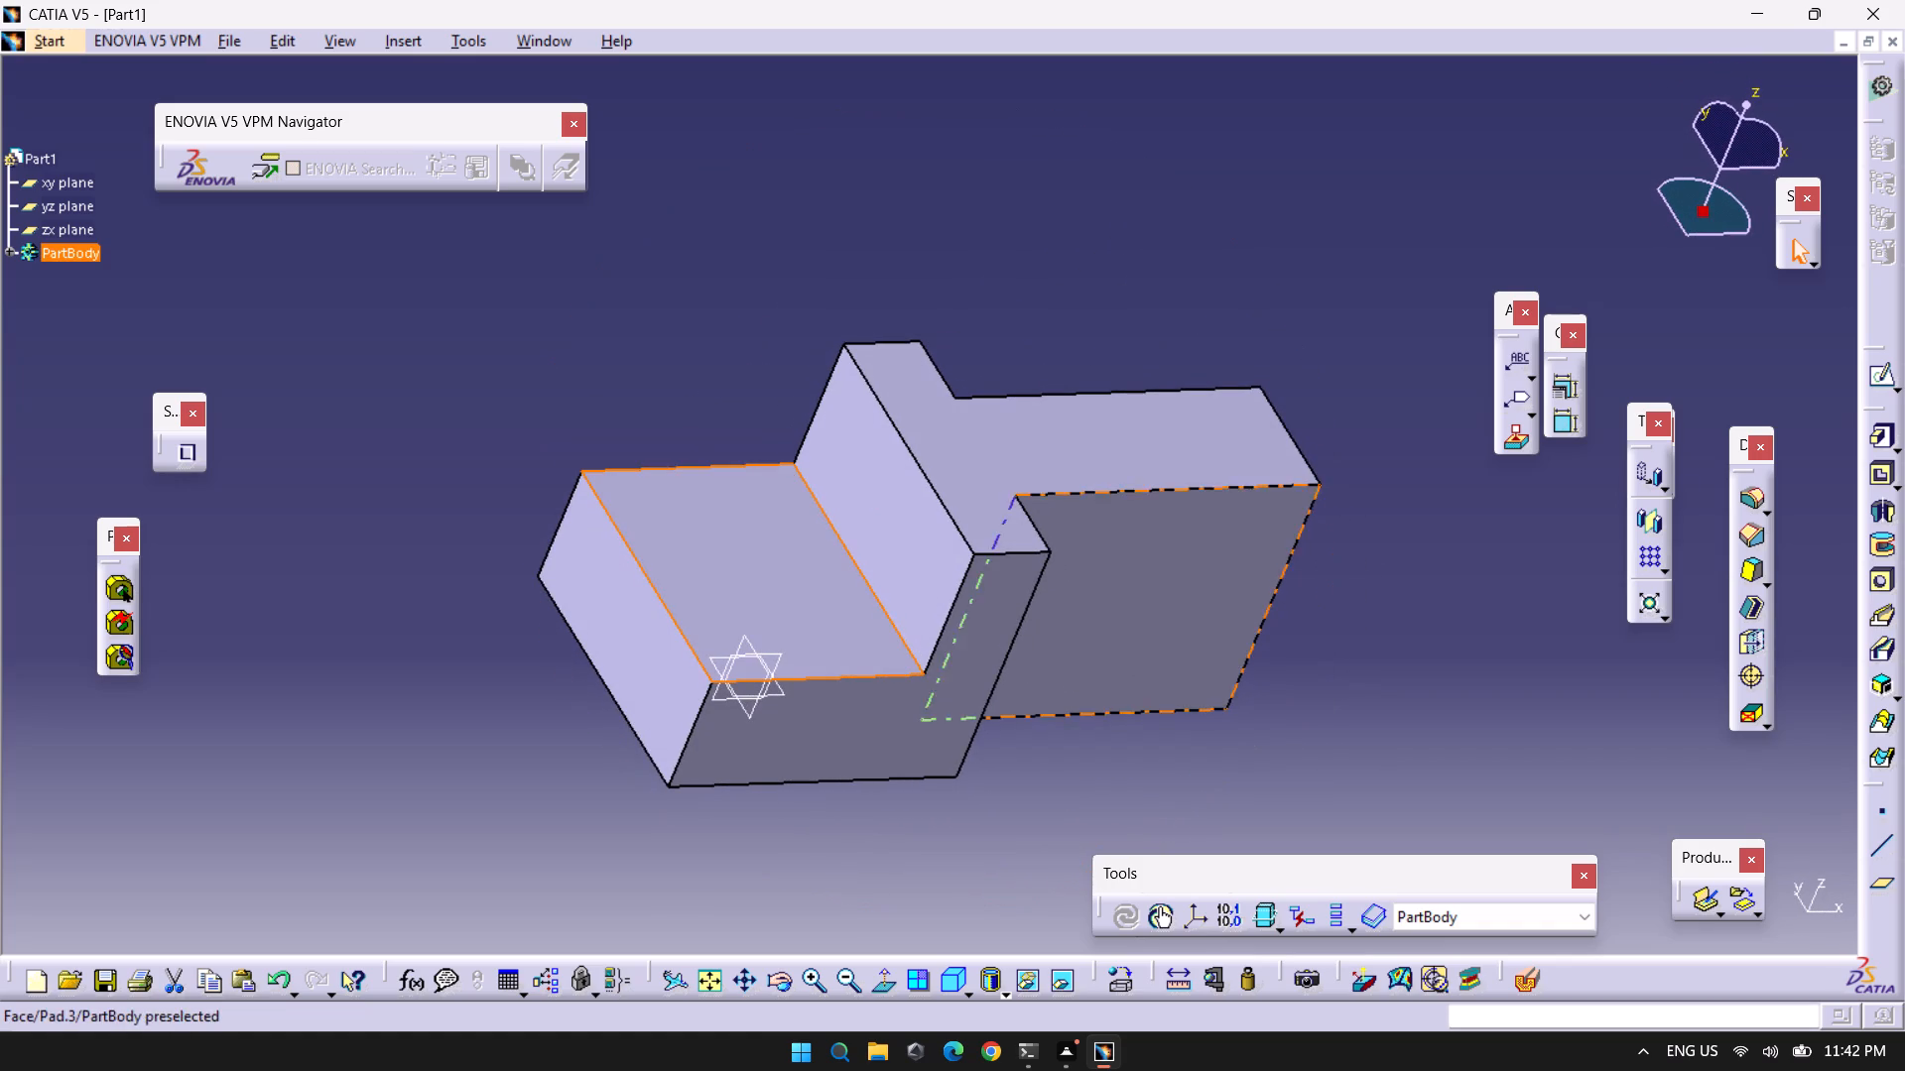
{"action": "left_click", "coordinate": [1876, 379]}
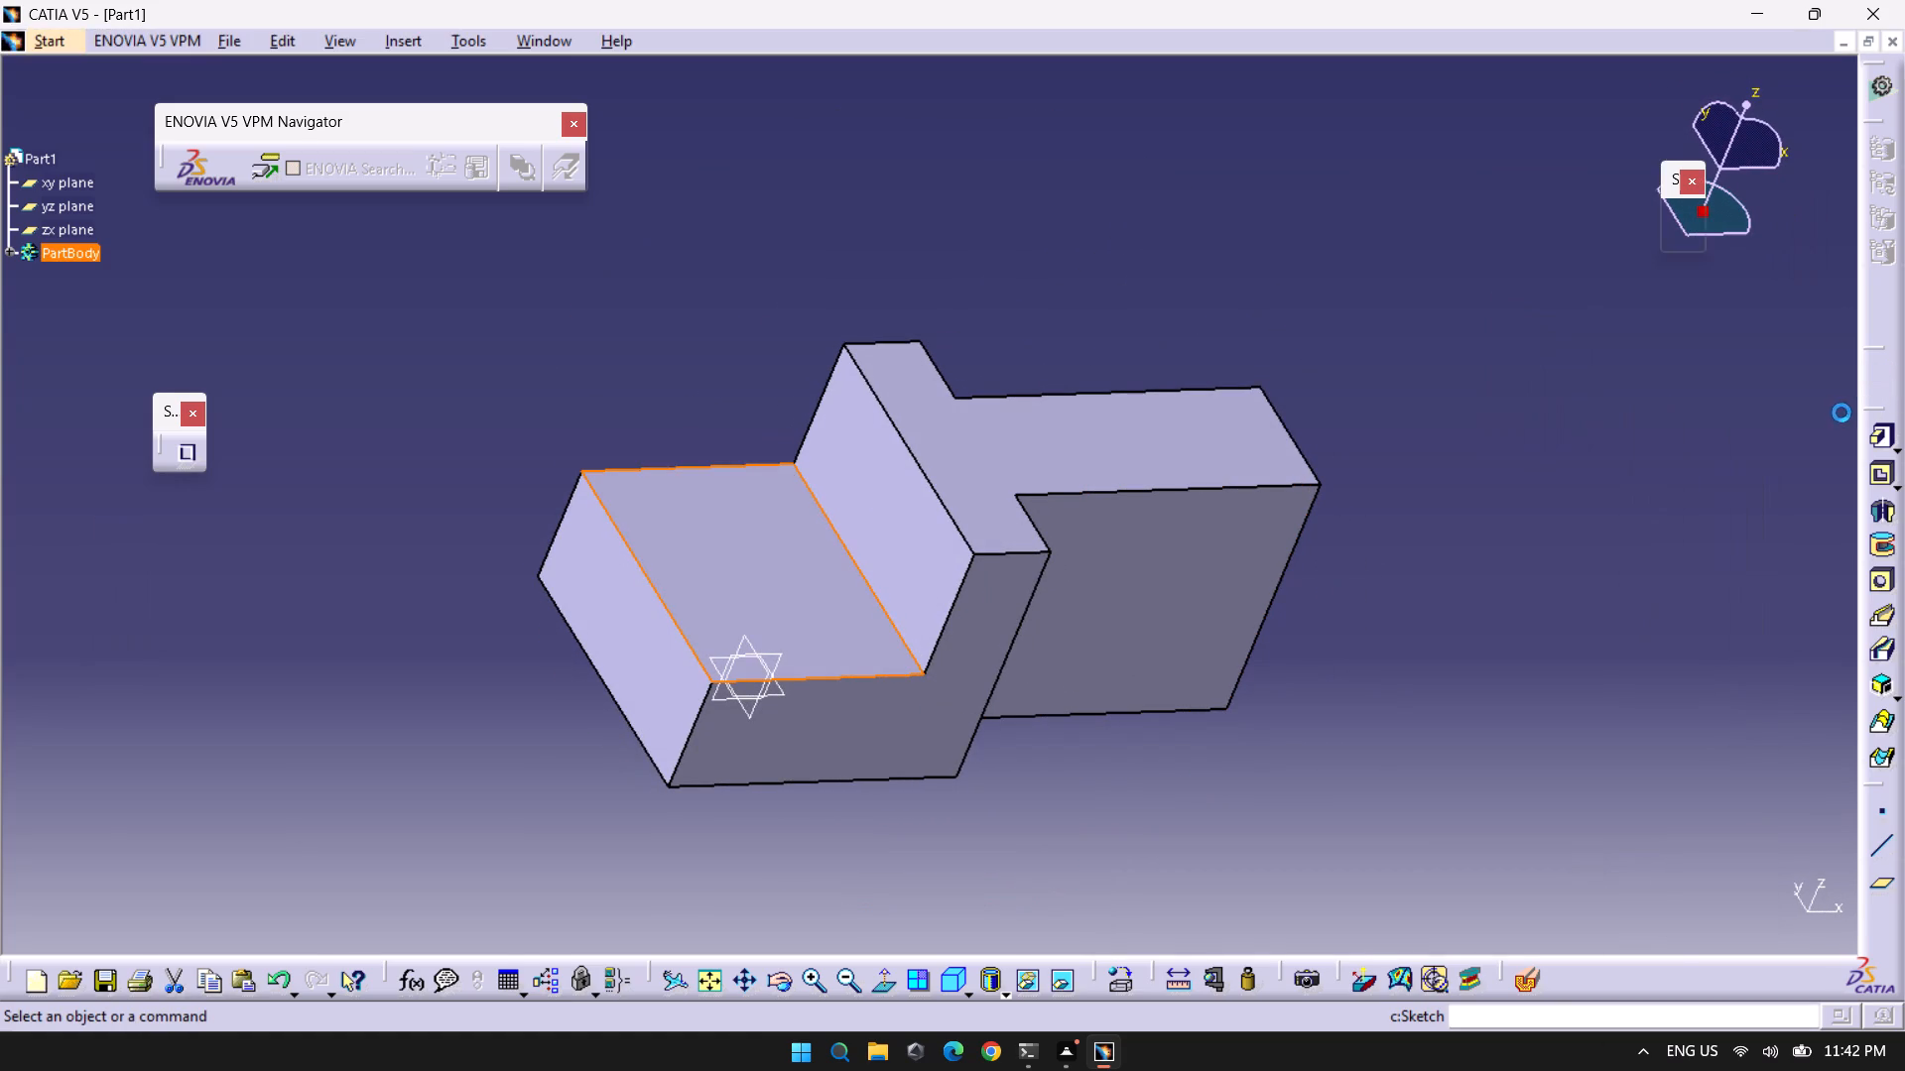
Draw a circle of radius 32.5 mm centred where the H axis meets the base's outer edge, opposite the extension.
{"action": "middle_click_drag", "start_coordinate": [1259, 485], "coordinate": [1646, 427]}
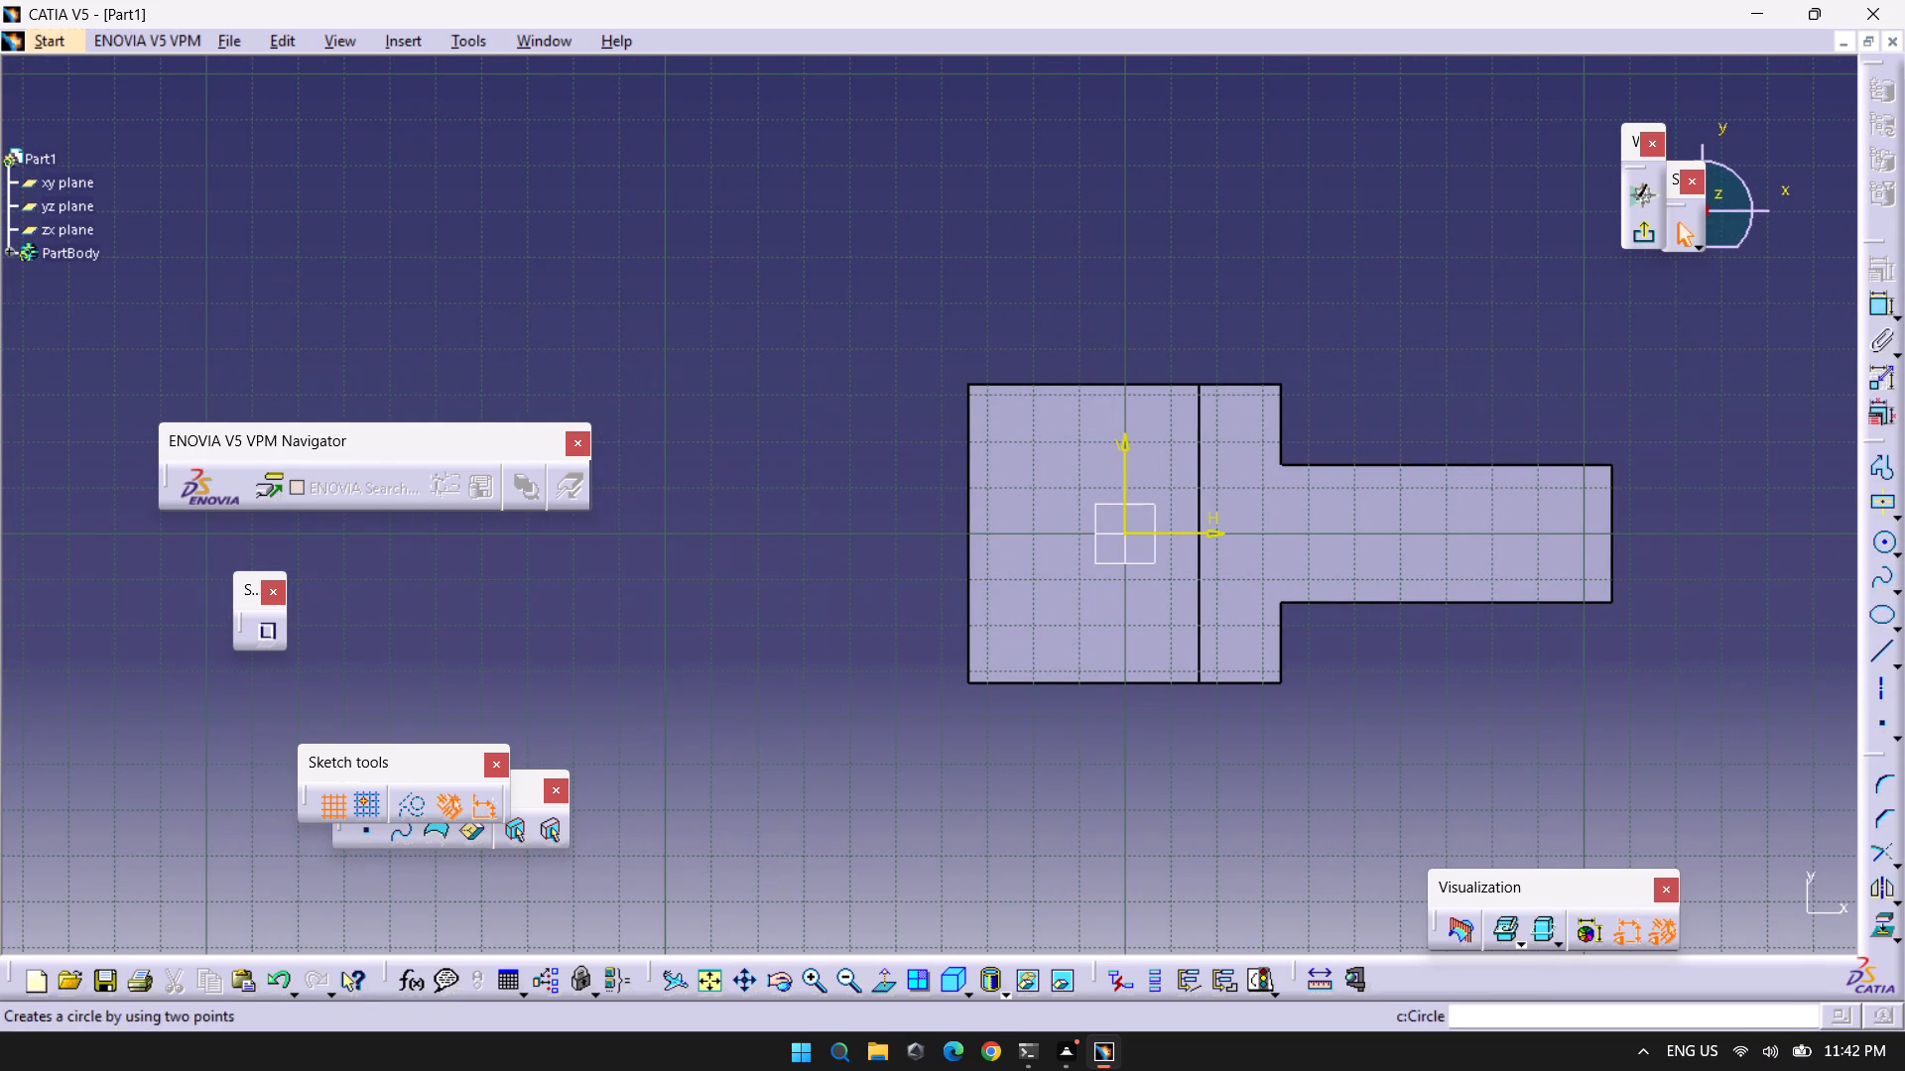
{"action": "left_click", "coordinate": [1889, 536]}
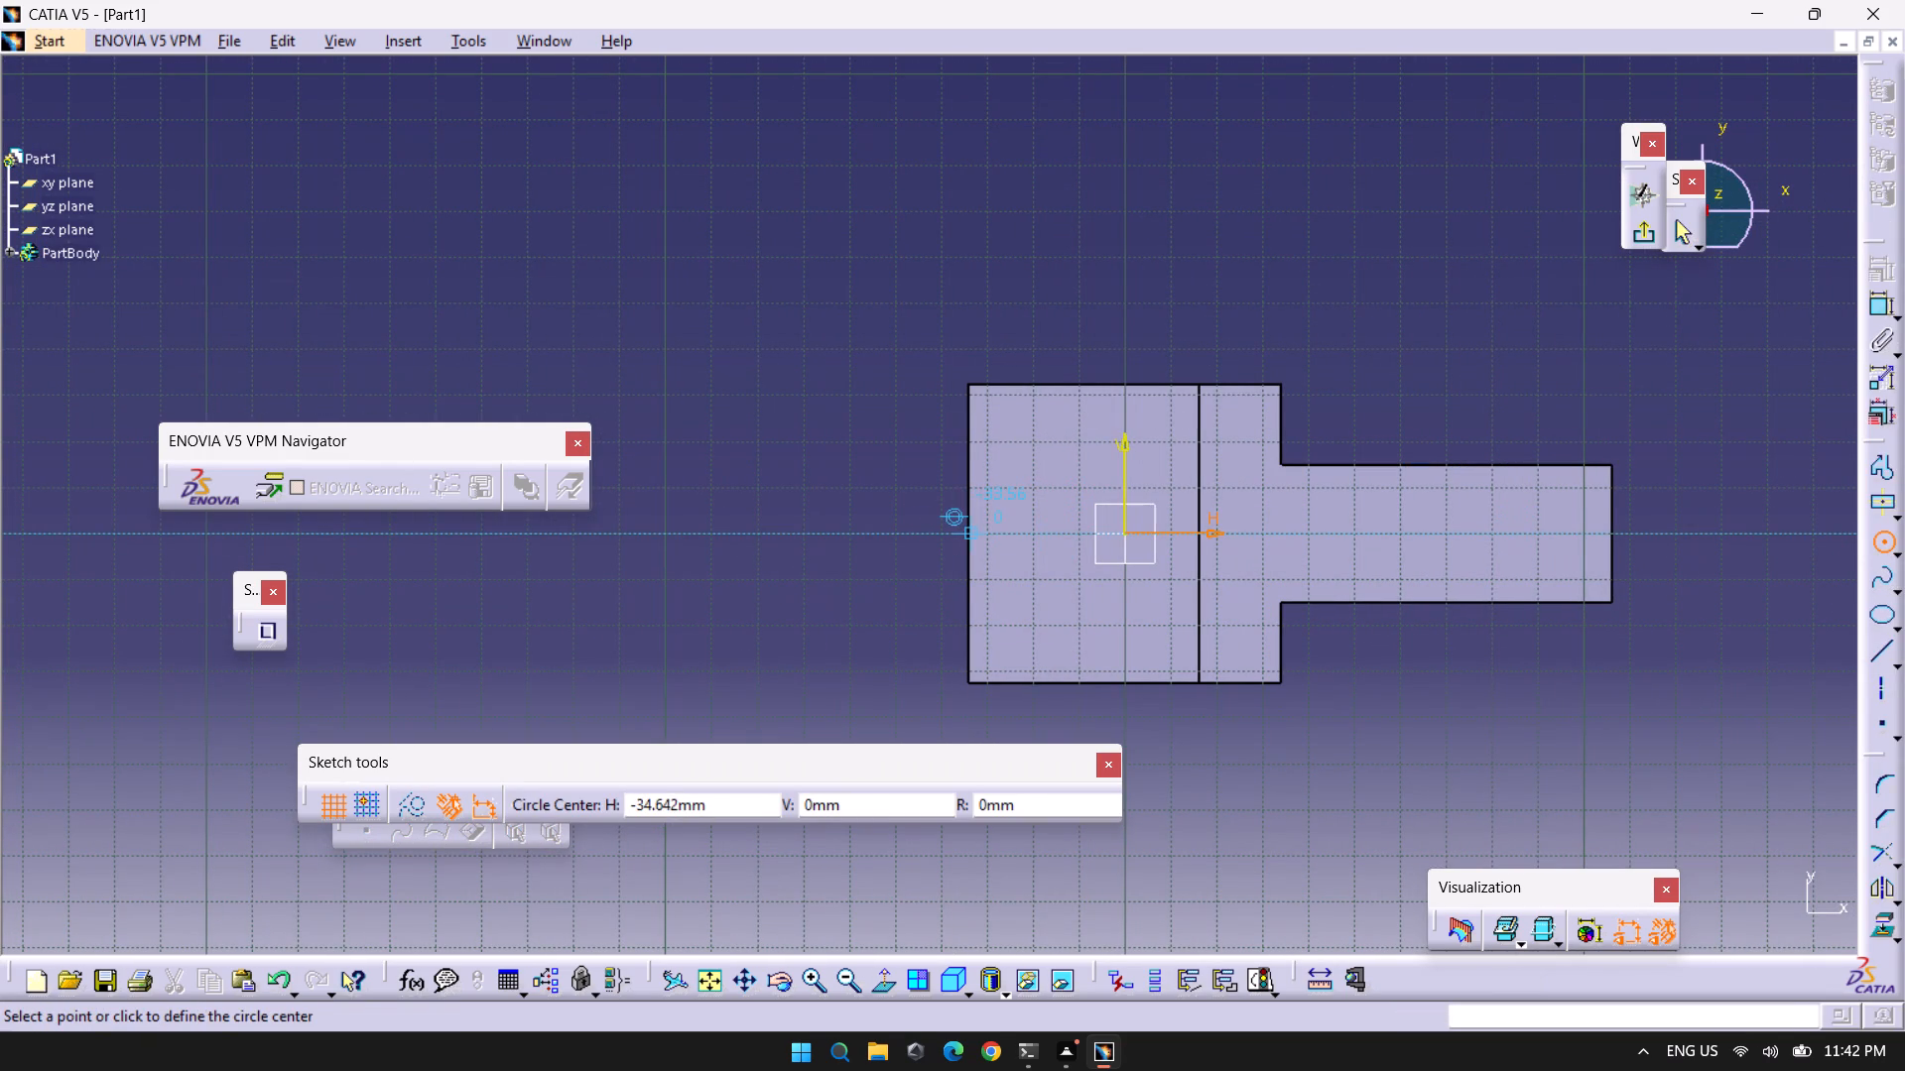
{"action": "left_click", "coordinate": [974, 532]}
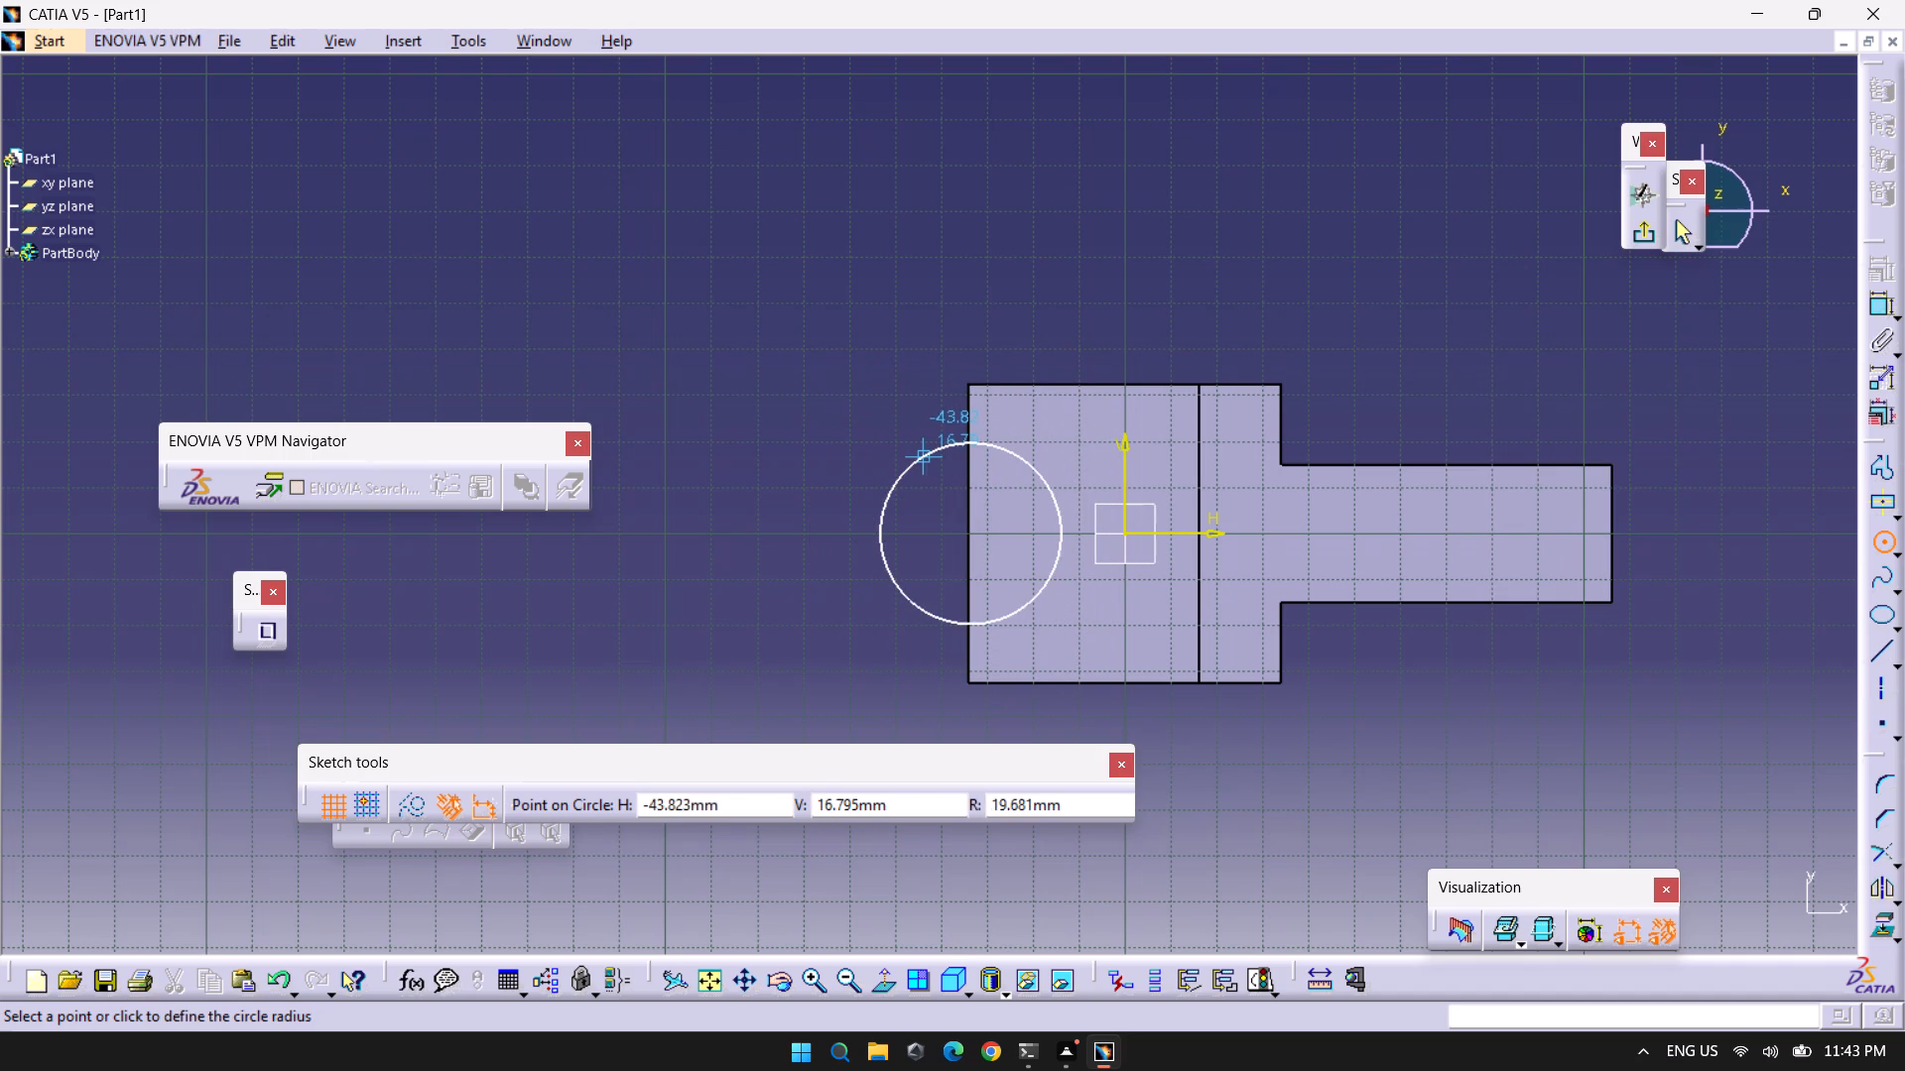
{"action": "key", "text": "Tab"}
{"action": "key", "text": "Tab"}
{"action": "key", "text": "Tab"}
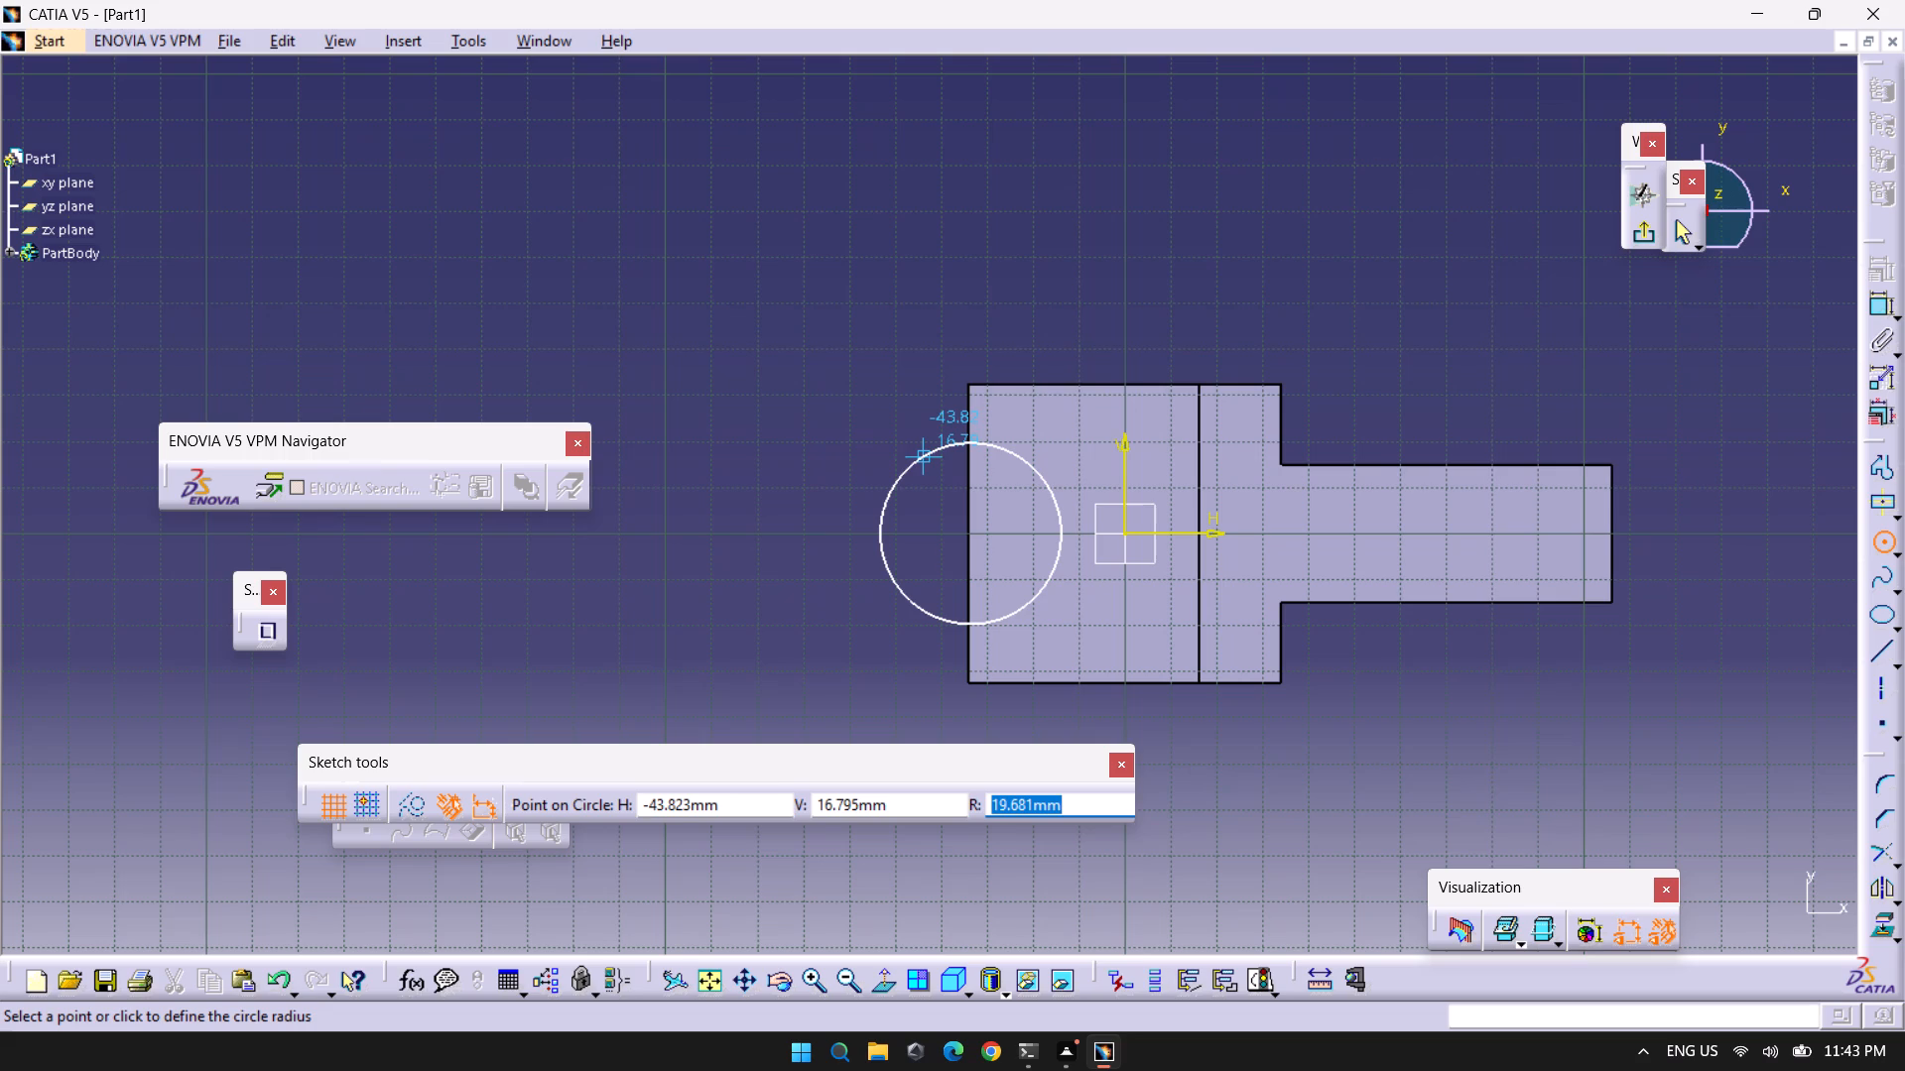
{"action": "type", "text": "32.5"}
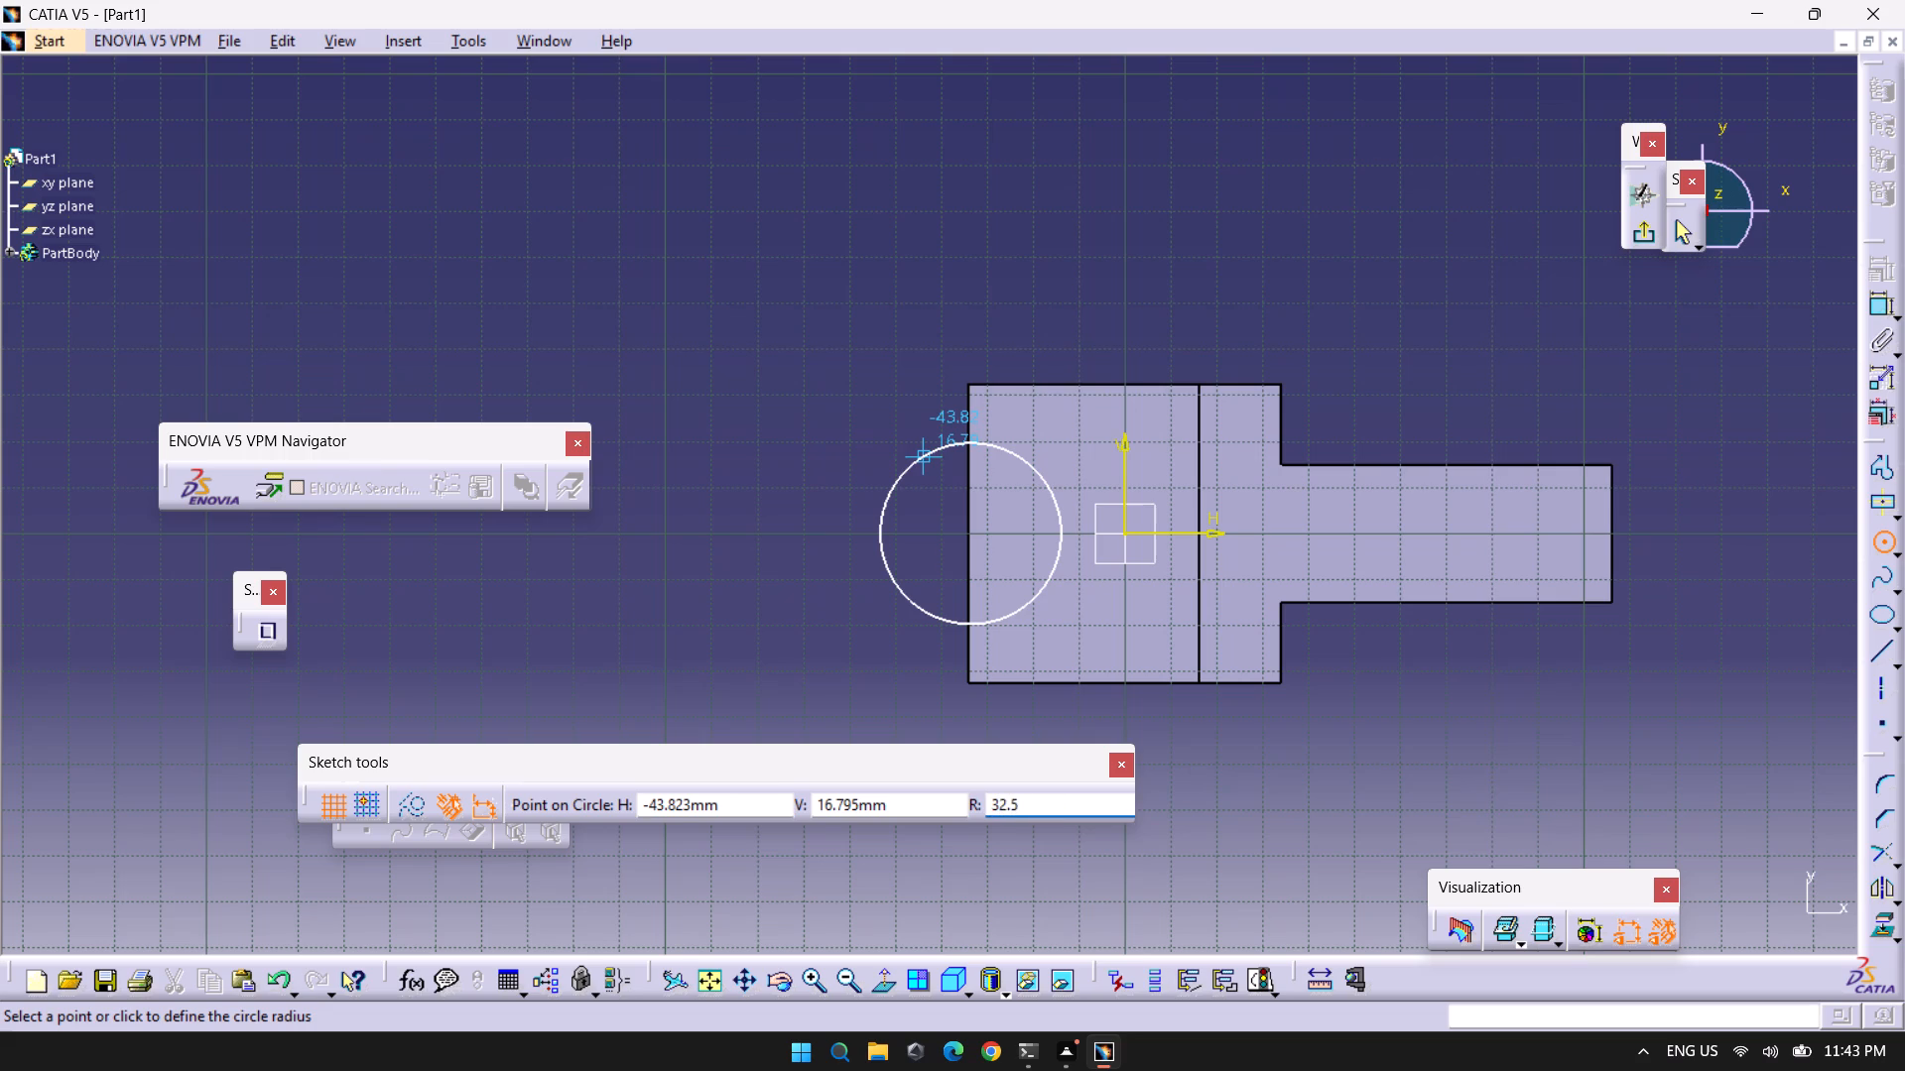
{"action": "key", "text": "Return"}
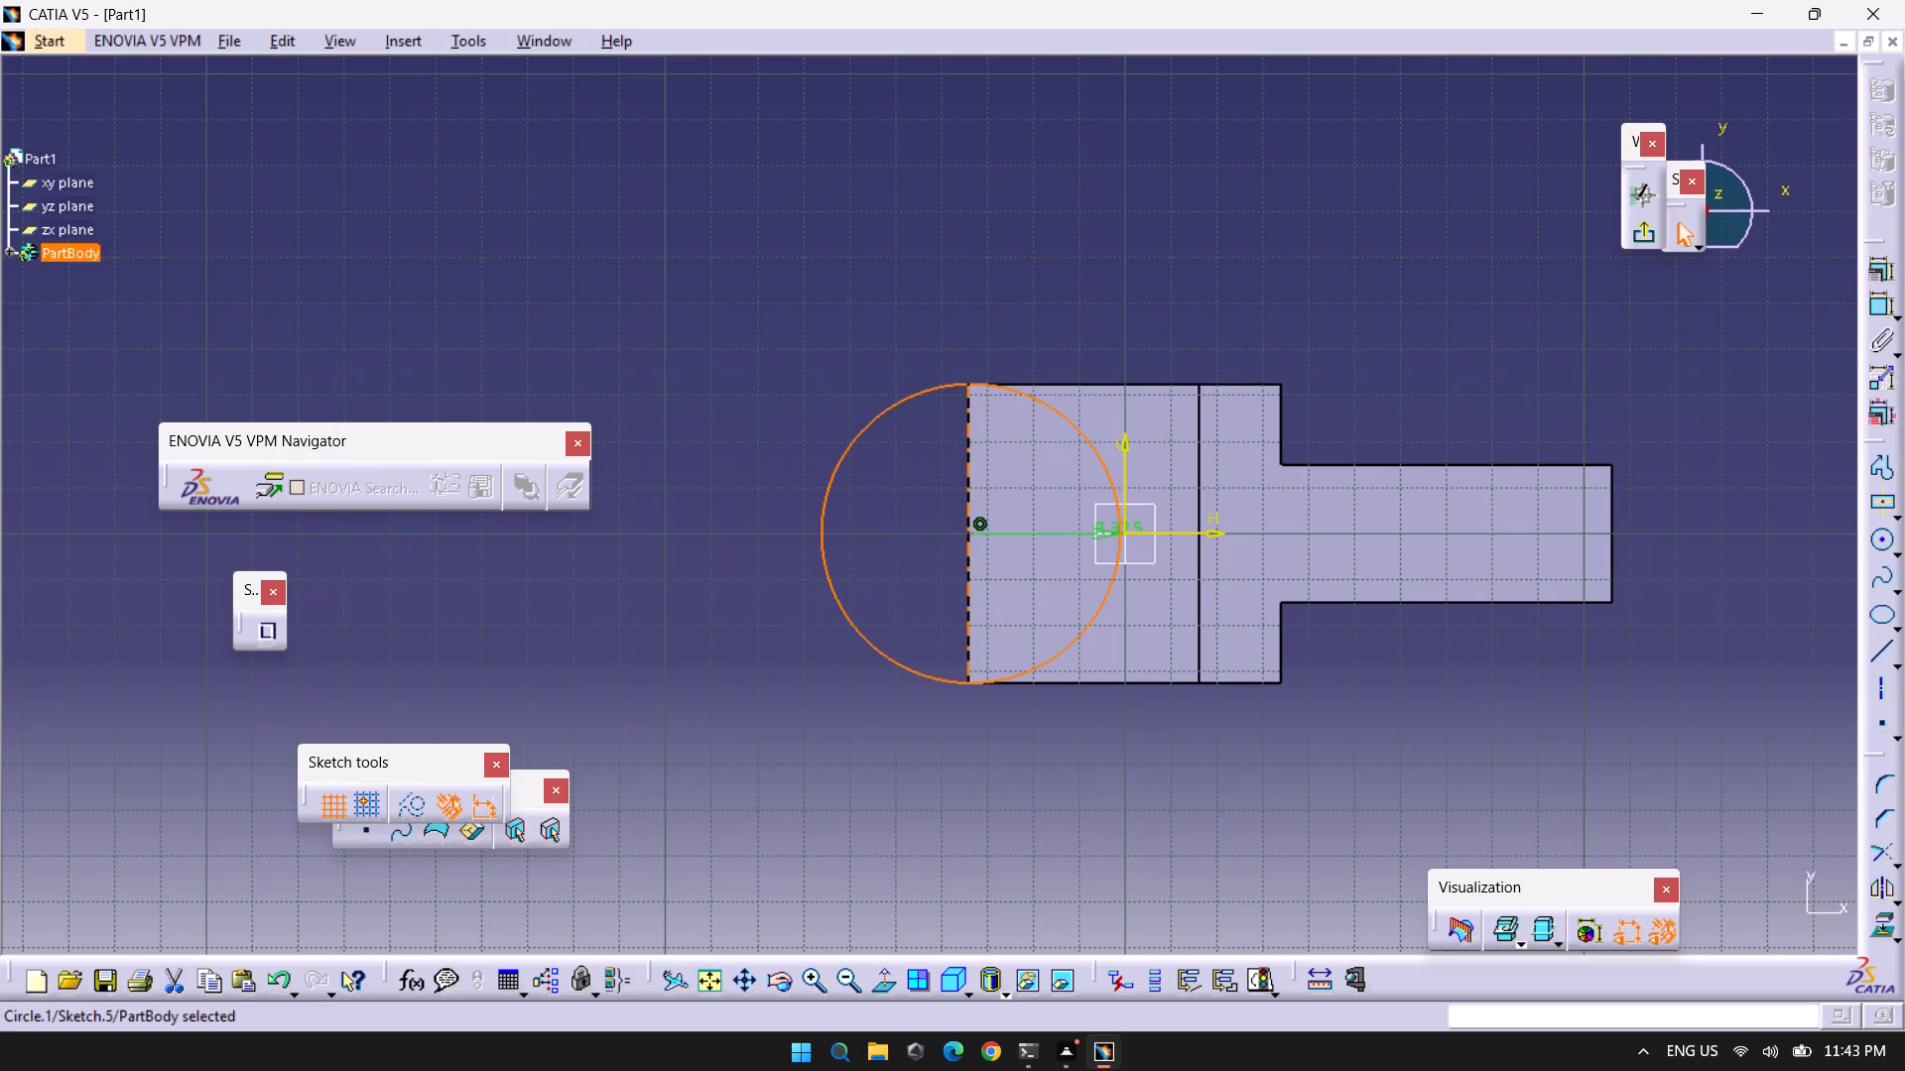
{"action": "left_click", "coordinate": [1637, 345]}
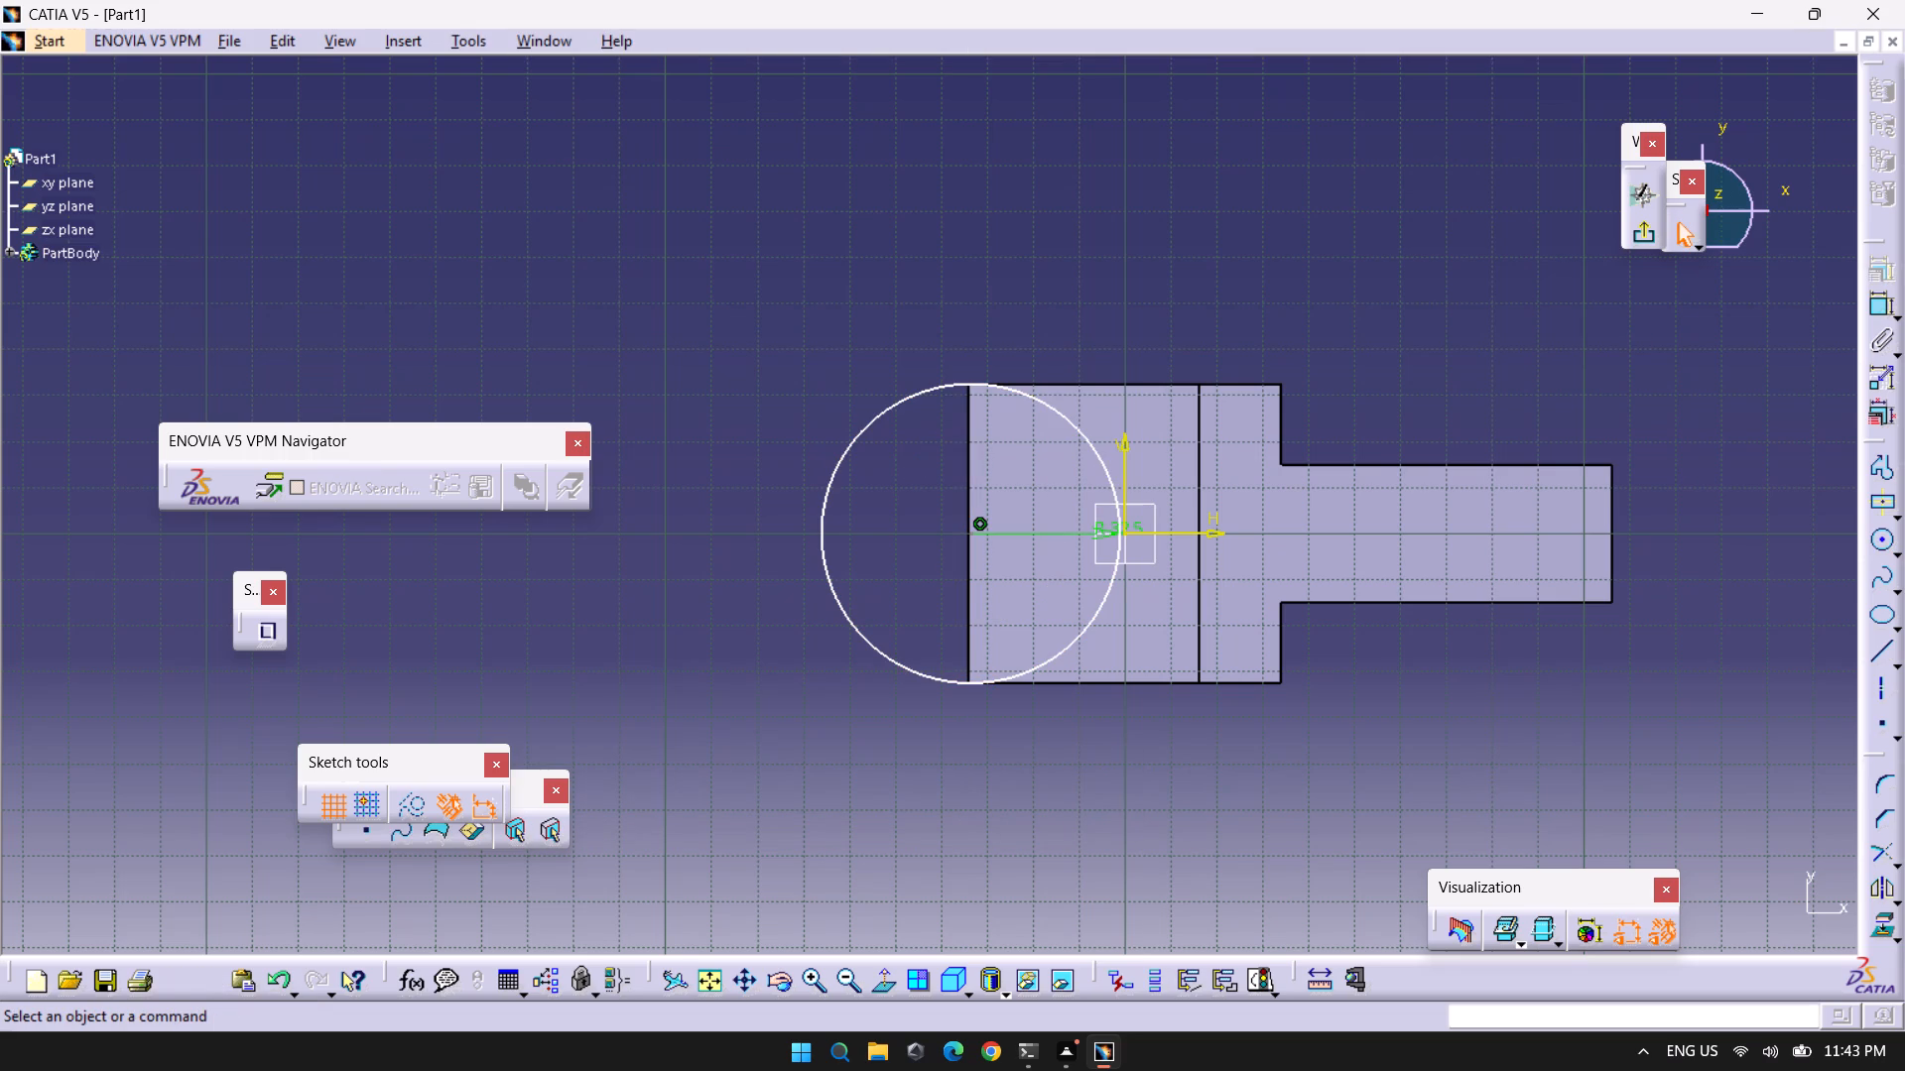
Draw a concentric circle of radius 10 mm at the centre of the 32.5 mm radius circle.
{"action": "left_click", "coordinate": [1871, 533]}
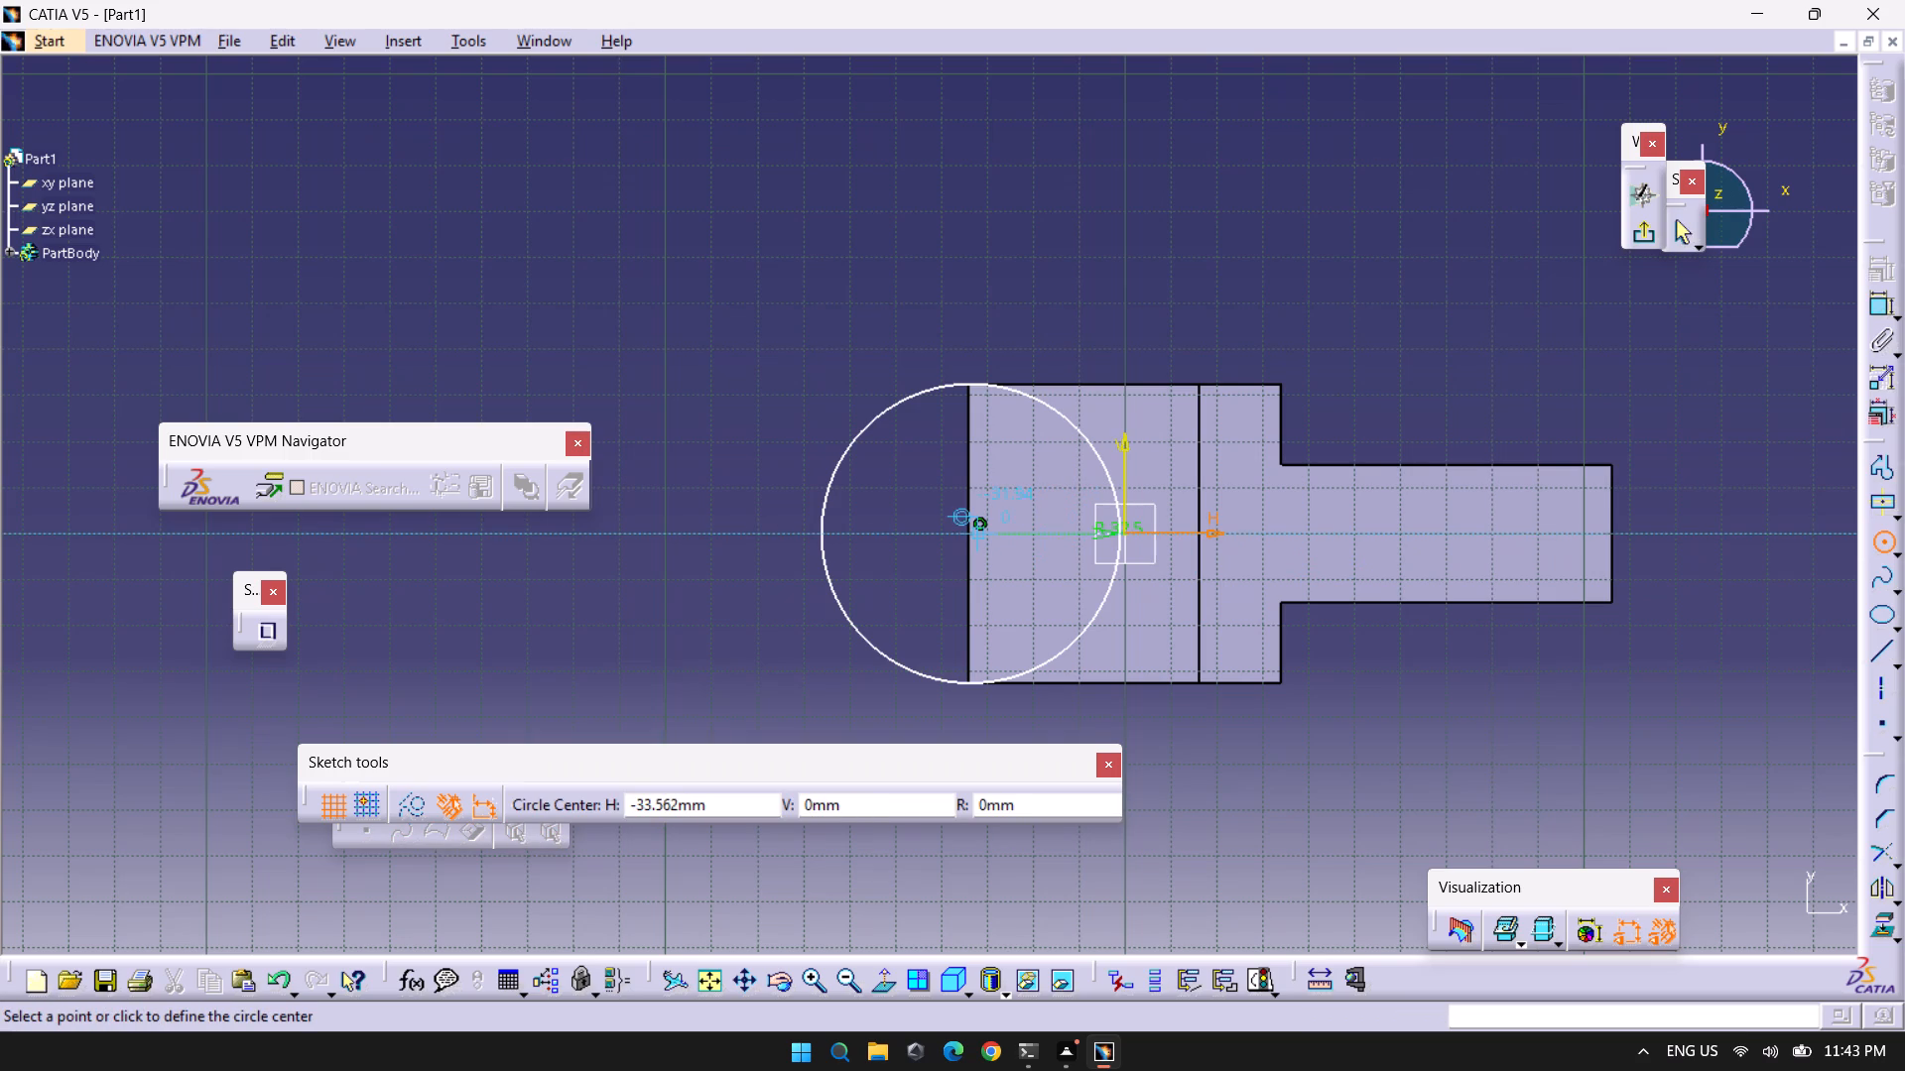
{"action": "middle_click_drag", "start_coordinate": [1021, 545], "coordinate": [981, 348]}
{"action": "right_click", "coordinate": [1021, 545]}
{"action": "left_click", "coordinate": [1054, 591]}
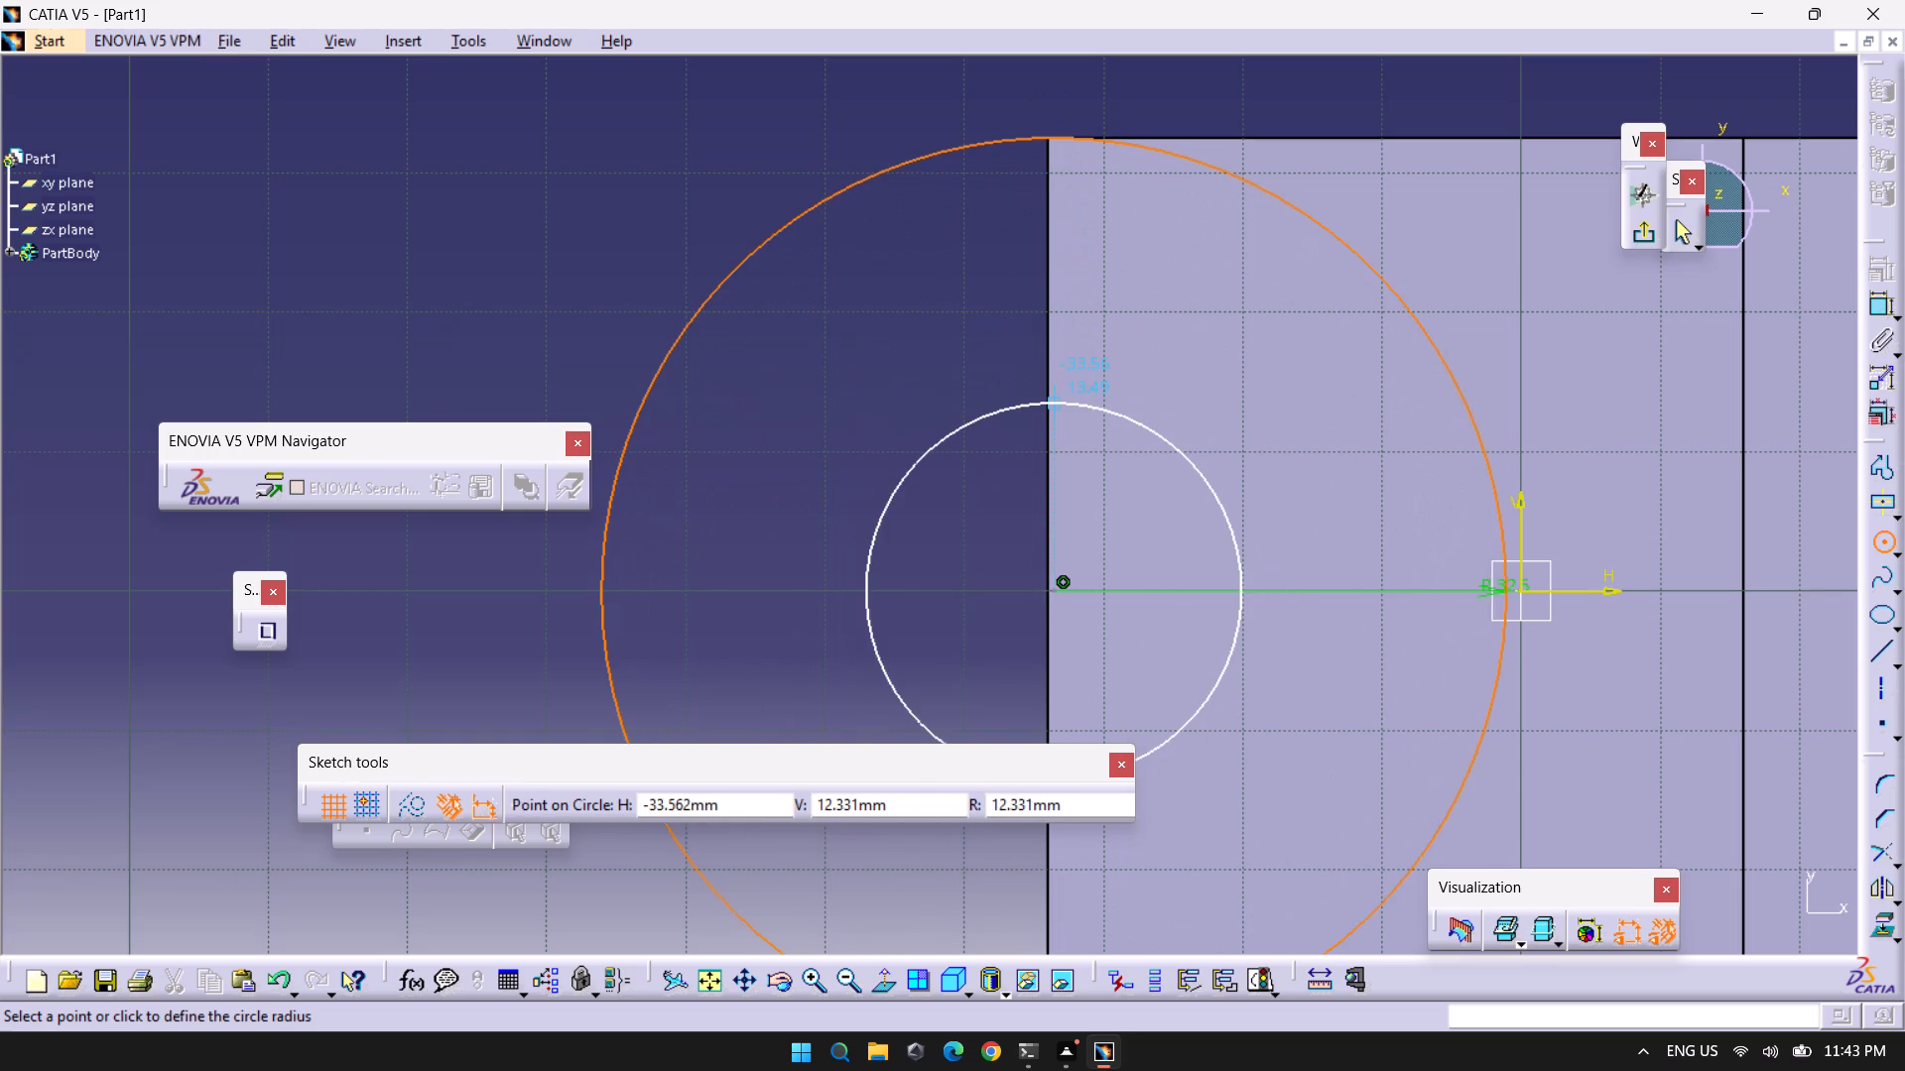
{"action": "key", "text": "Tab"}
{"action": "key", "text": "Tab"}
{"action": "key", "text": "Tab"}
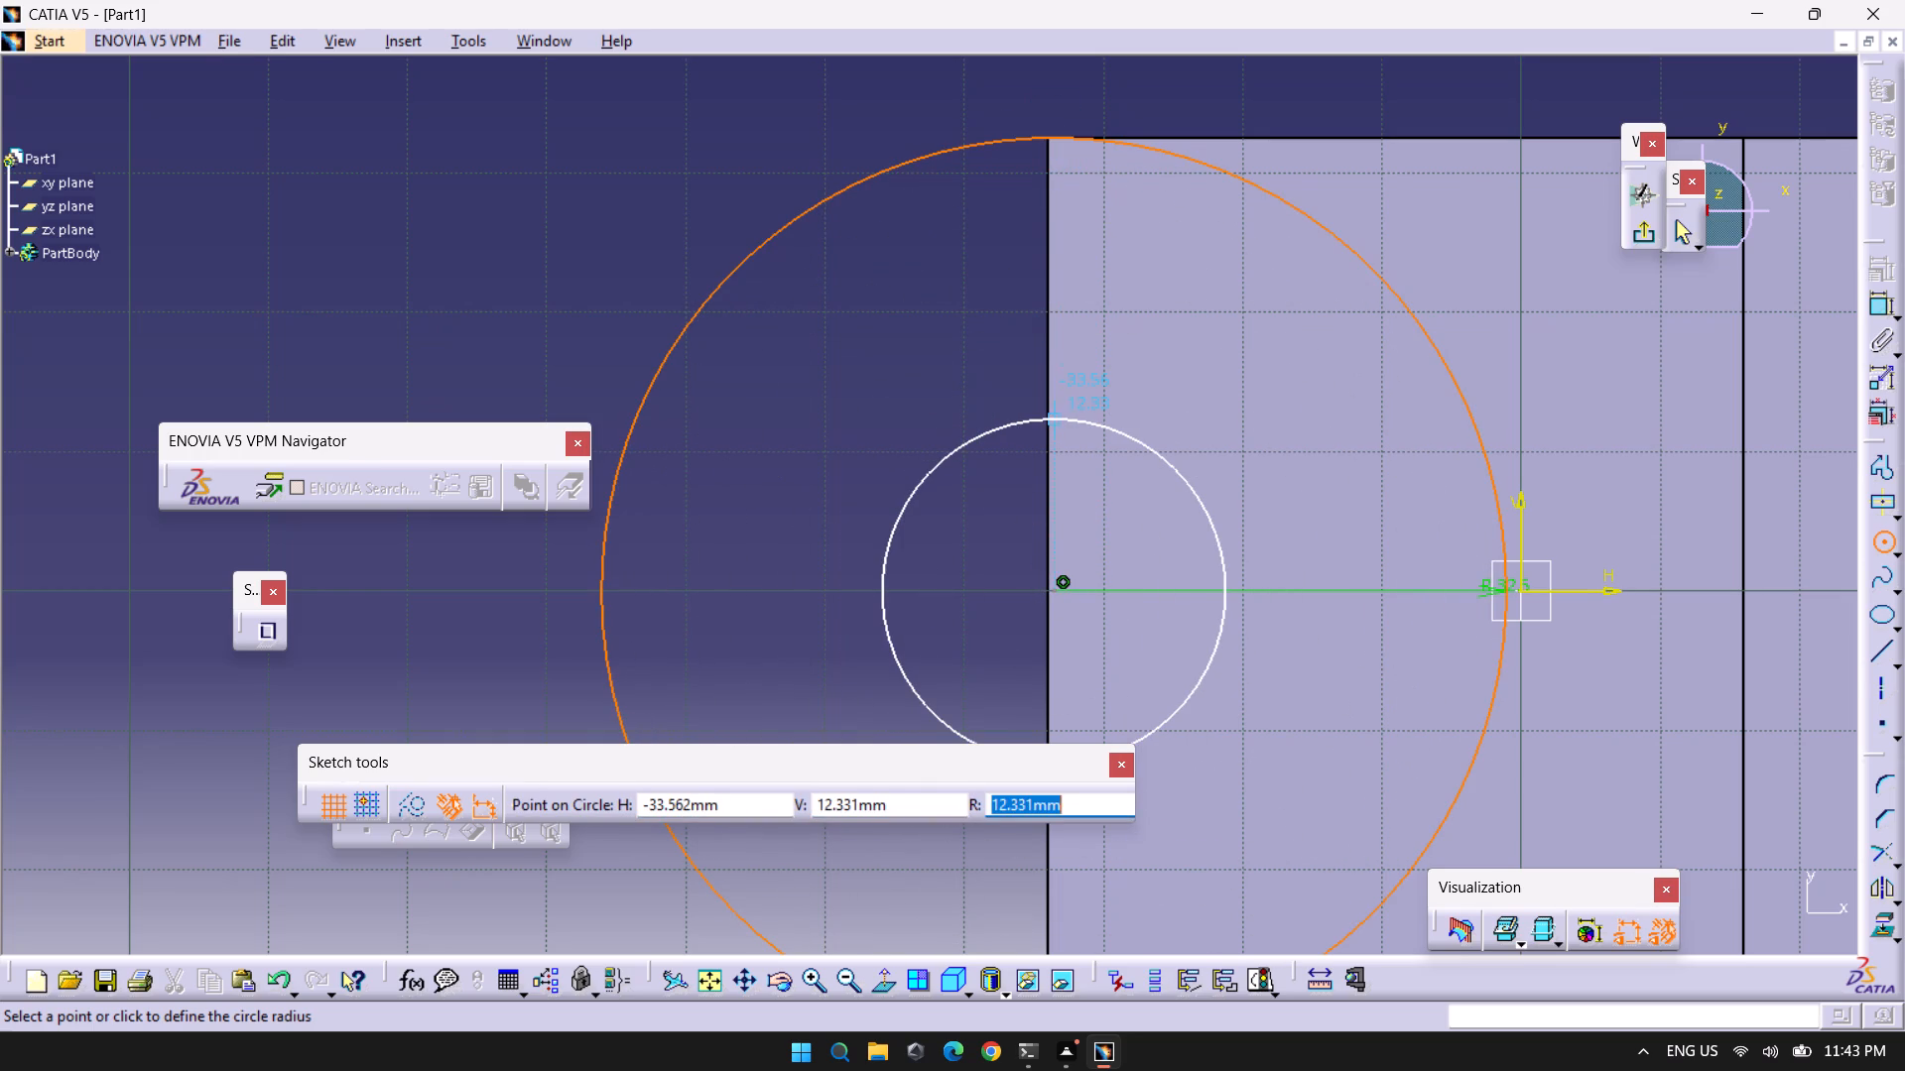
{"action": "type", "text": "10"}
{"action": "key", "text": "Return"}
{"action": "left_click", "coordinate": [921, 376]}
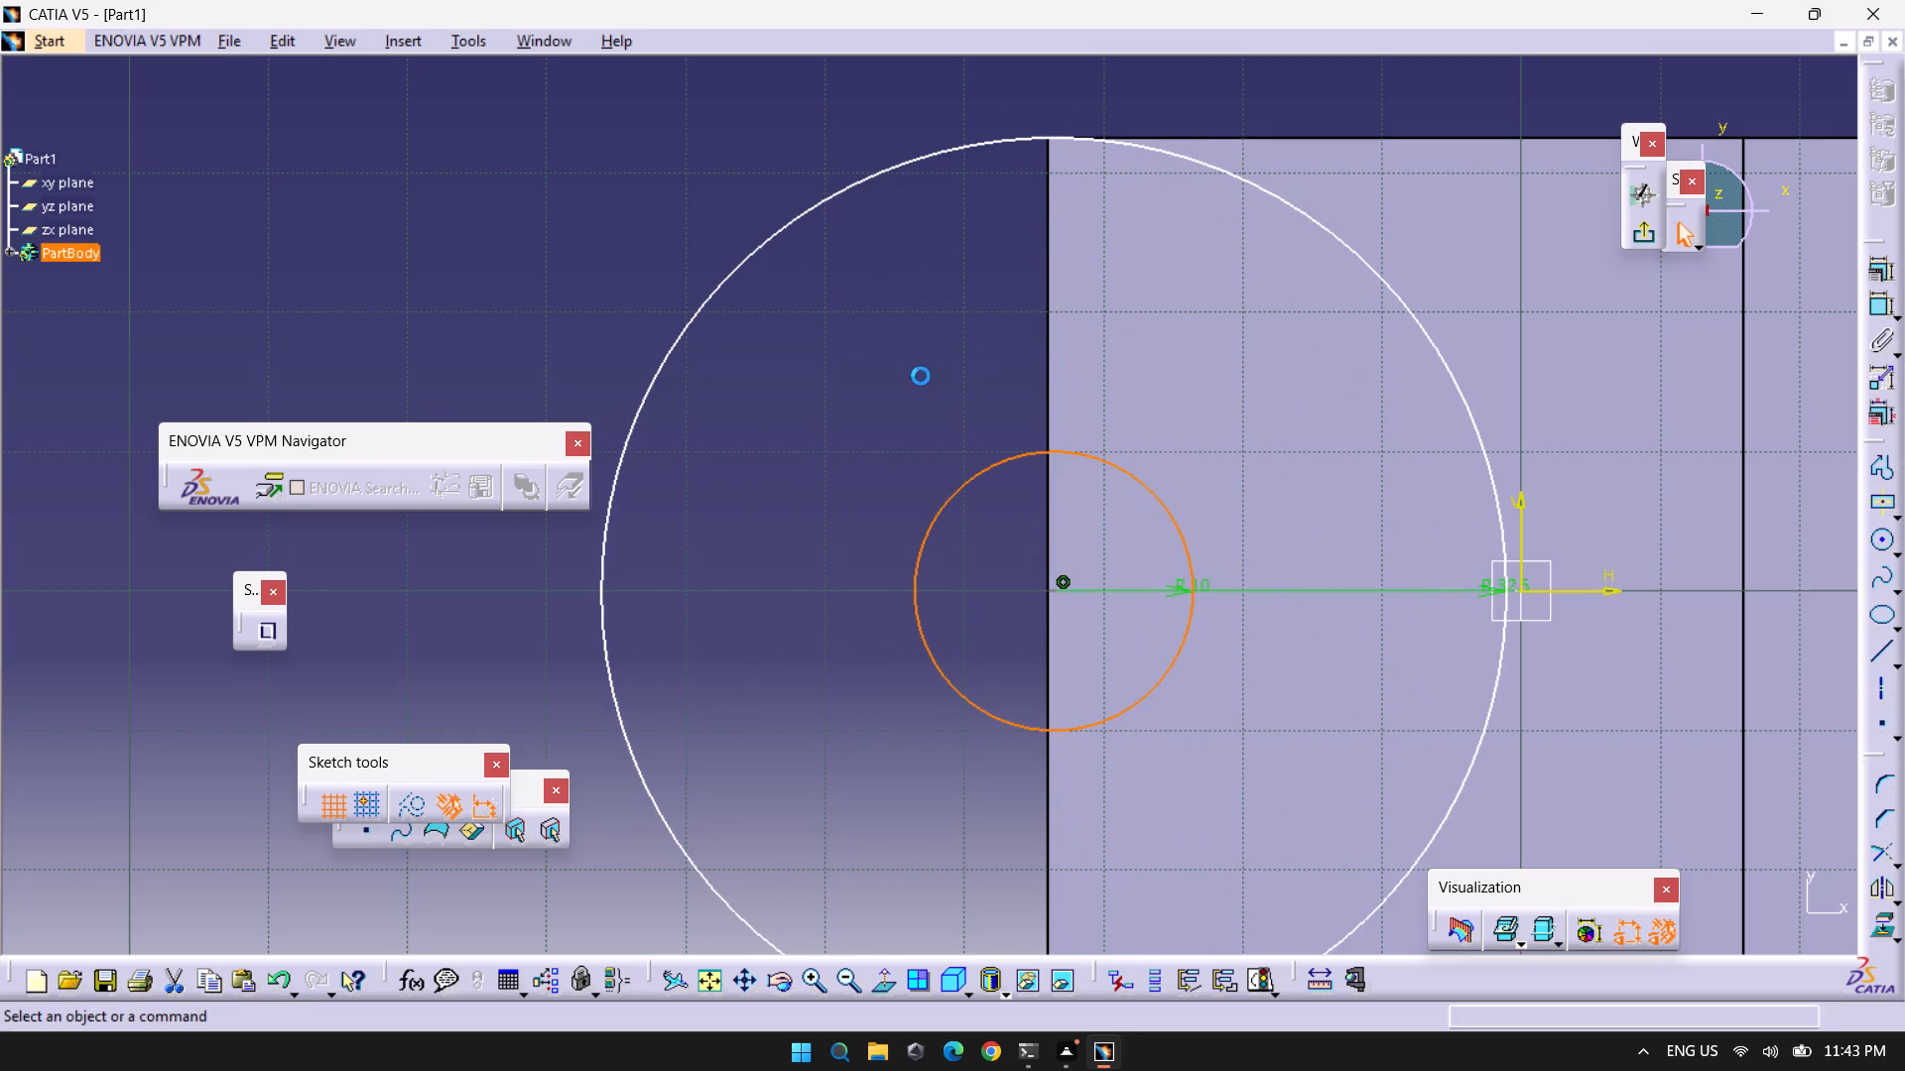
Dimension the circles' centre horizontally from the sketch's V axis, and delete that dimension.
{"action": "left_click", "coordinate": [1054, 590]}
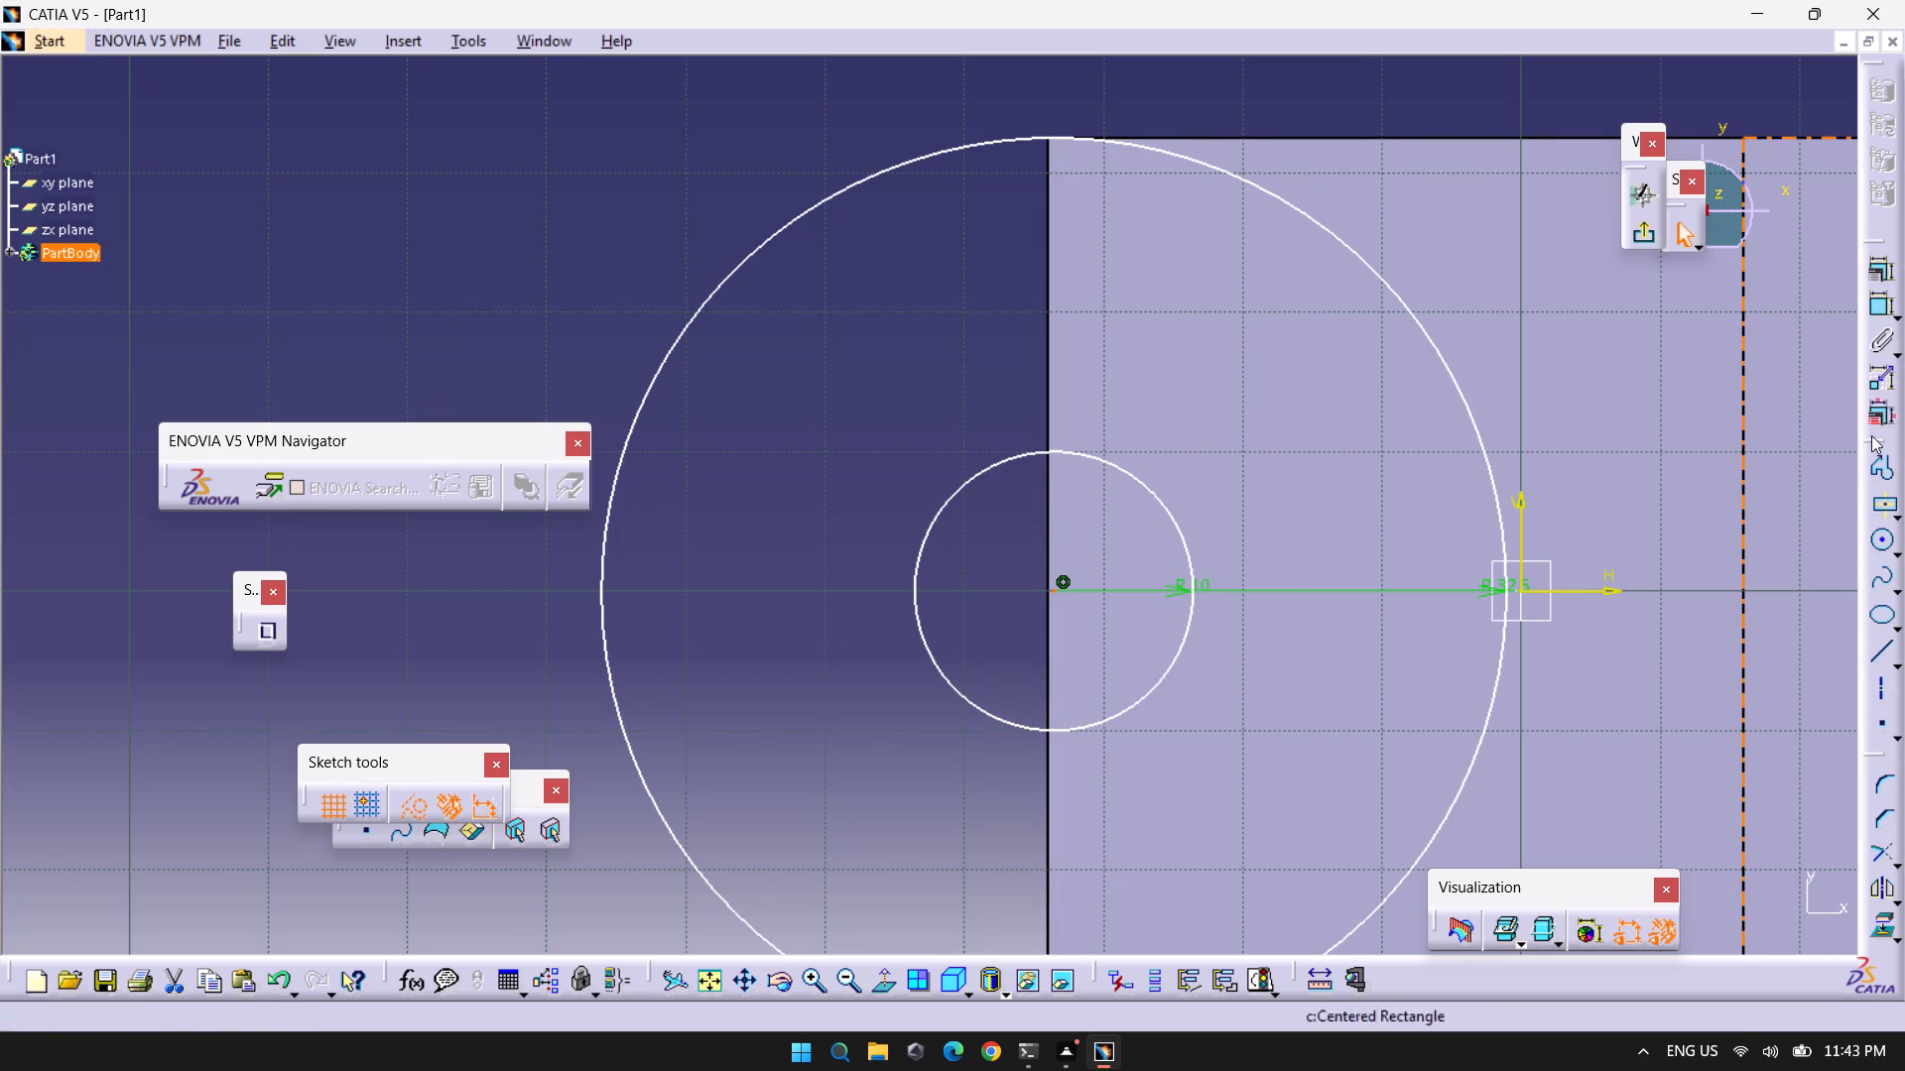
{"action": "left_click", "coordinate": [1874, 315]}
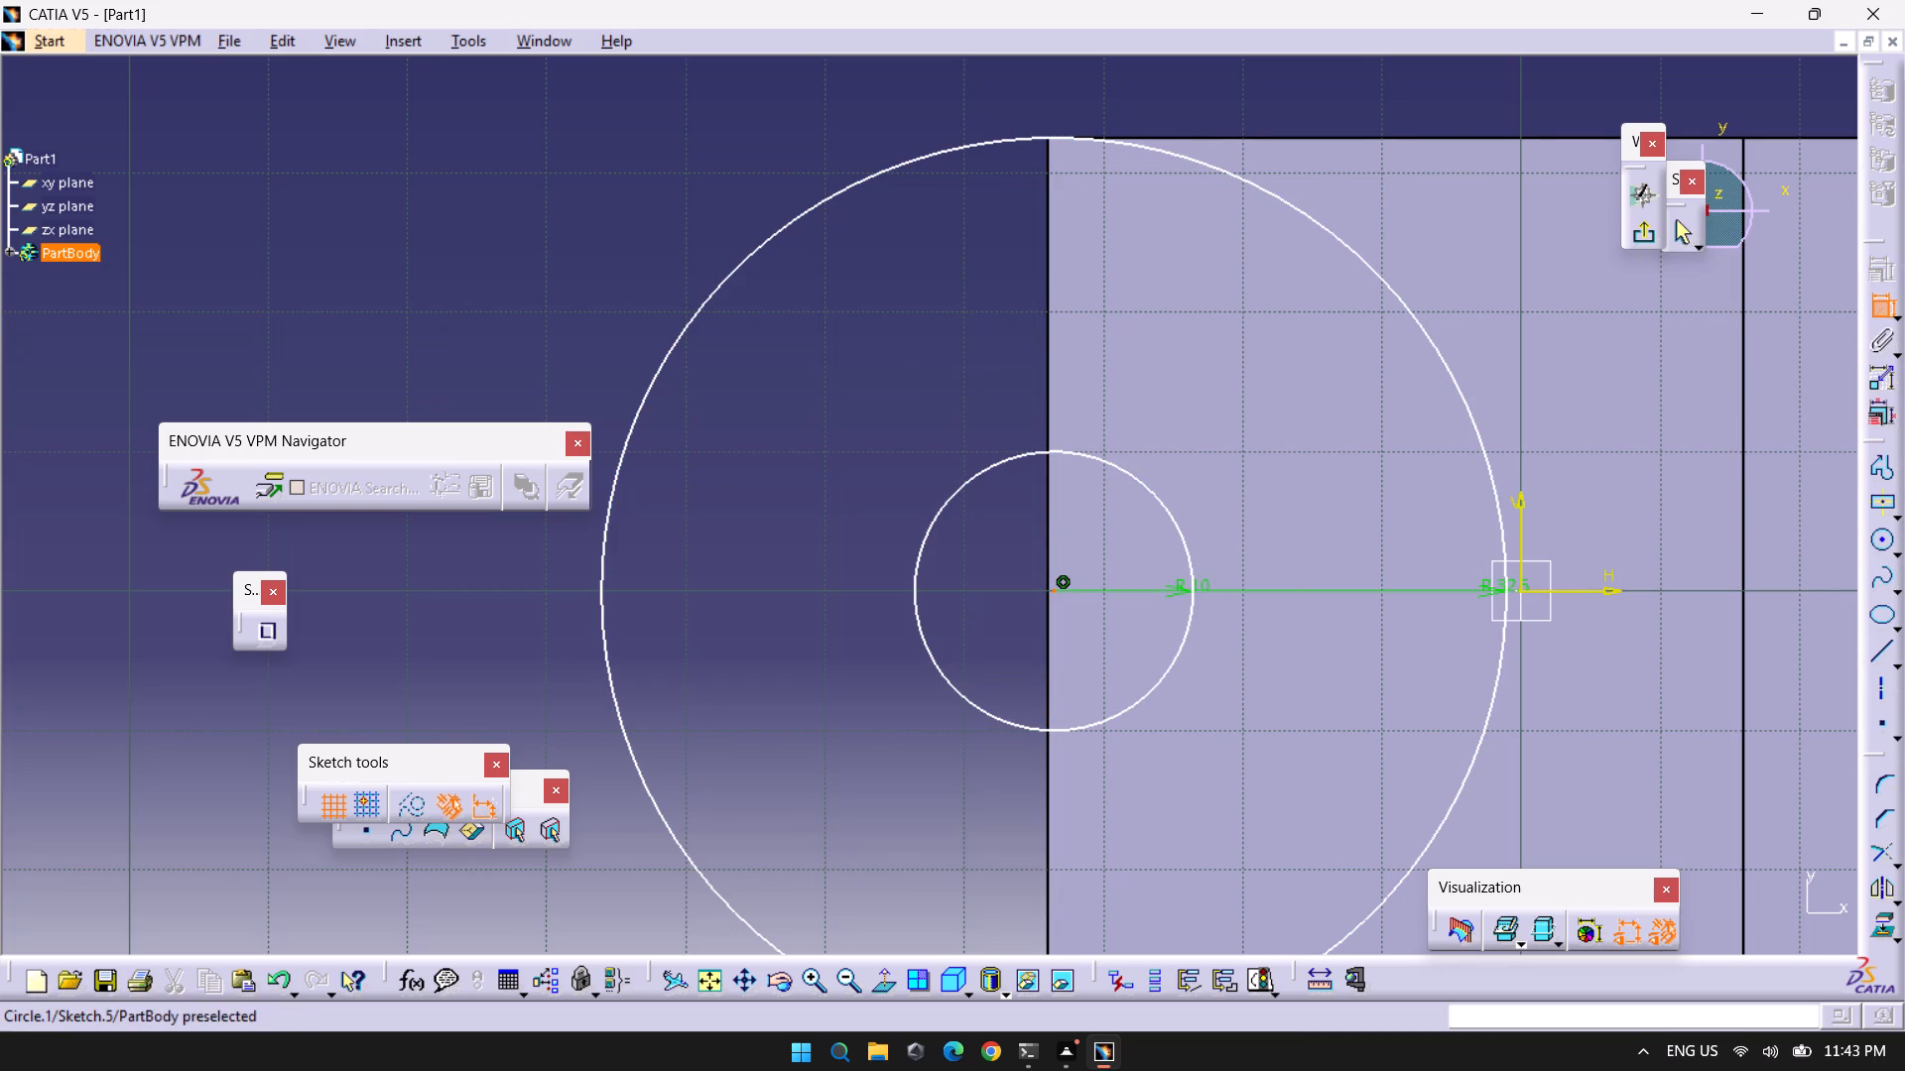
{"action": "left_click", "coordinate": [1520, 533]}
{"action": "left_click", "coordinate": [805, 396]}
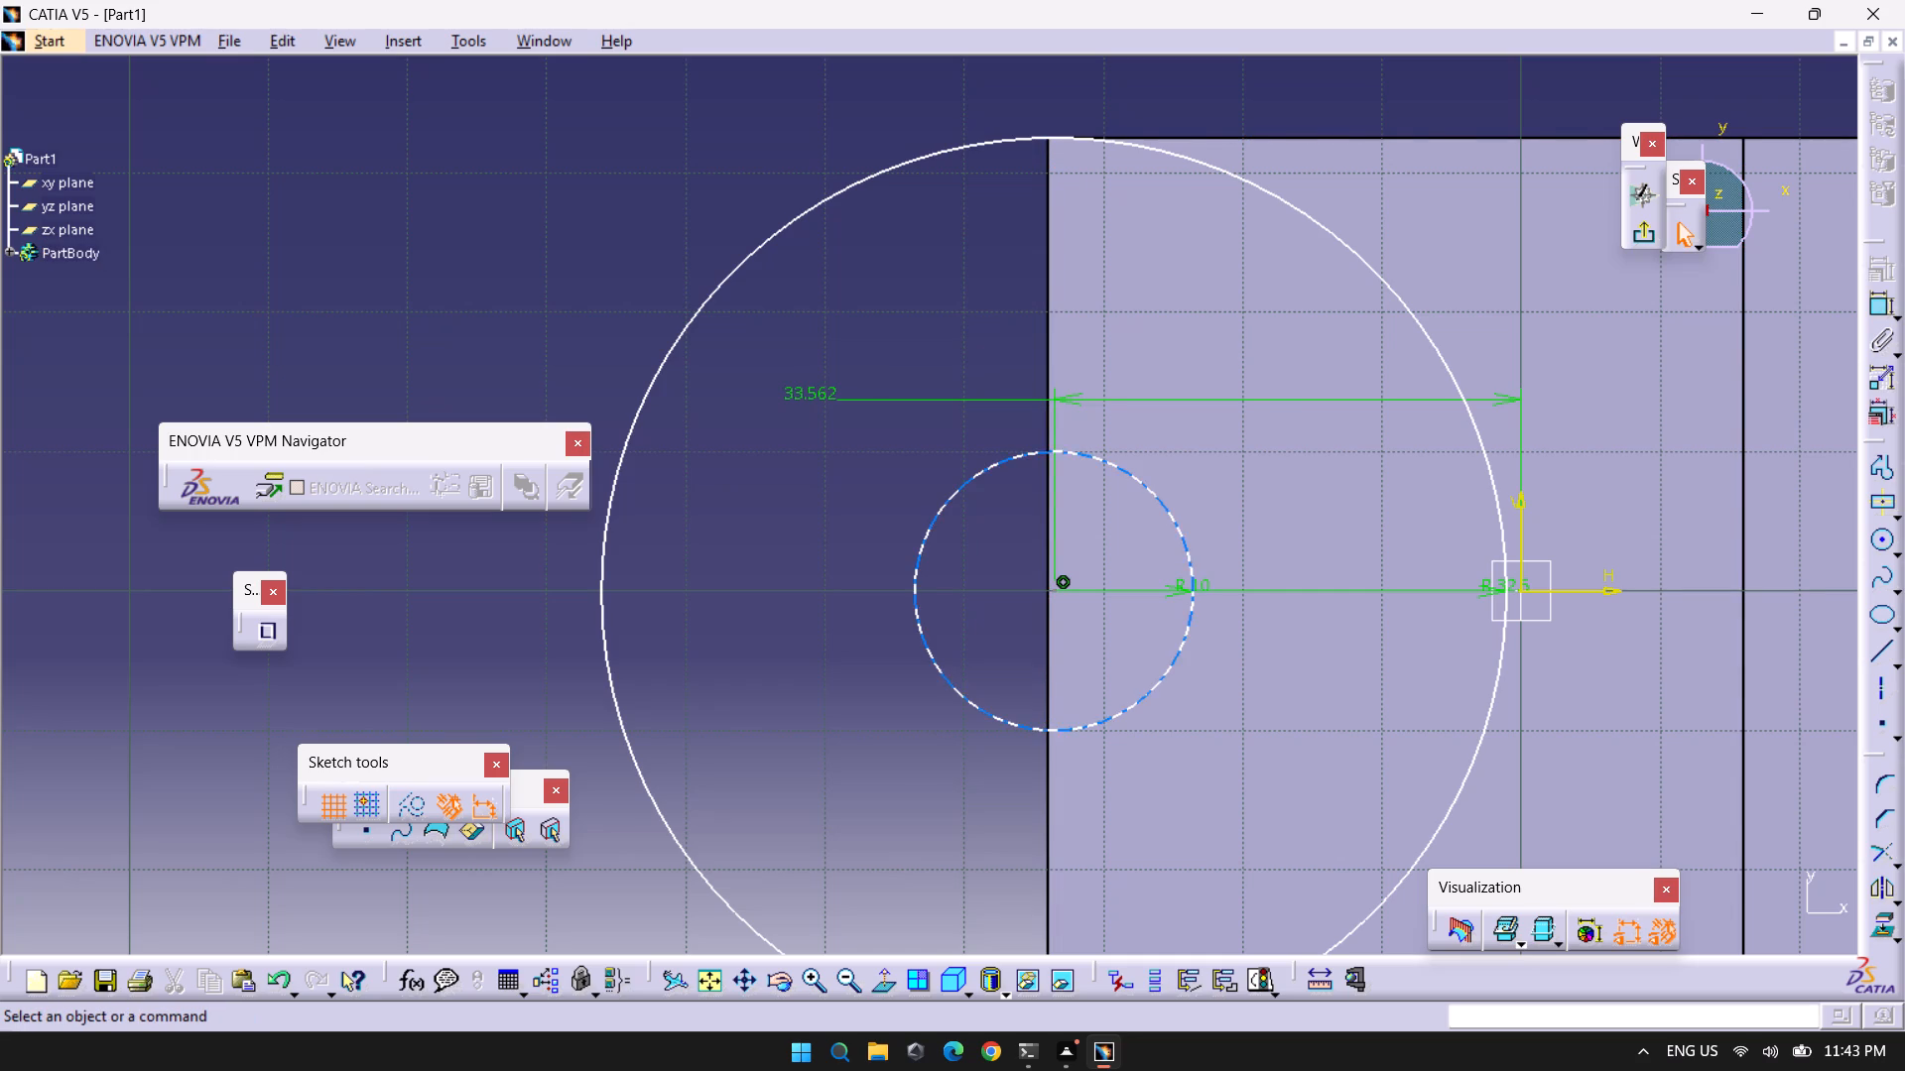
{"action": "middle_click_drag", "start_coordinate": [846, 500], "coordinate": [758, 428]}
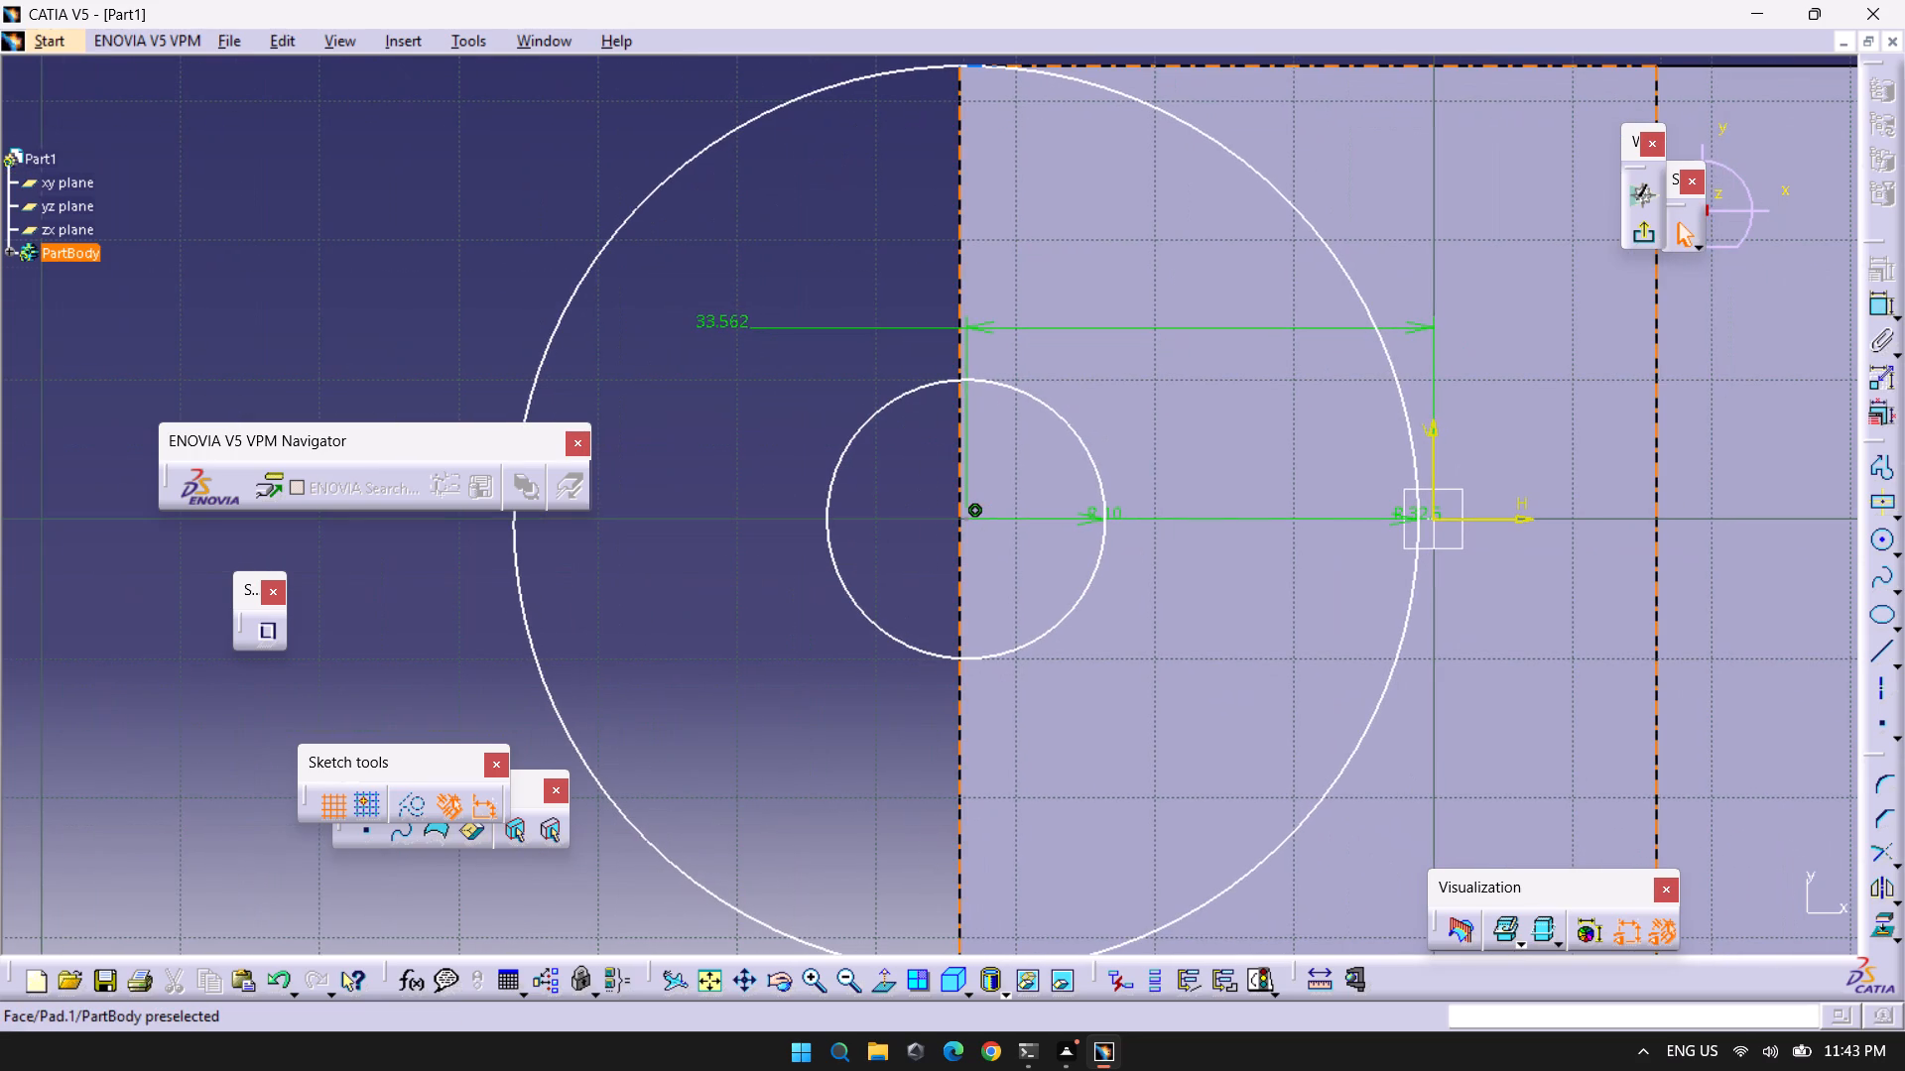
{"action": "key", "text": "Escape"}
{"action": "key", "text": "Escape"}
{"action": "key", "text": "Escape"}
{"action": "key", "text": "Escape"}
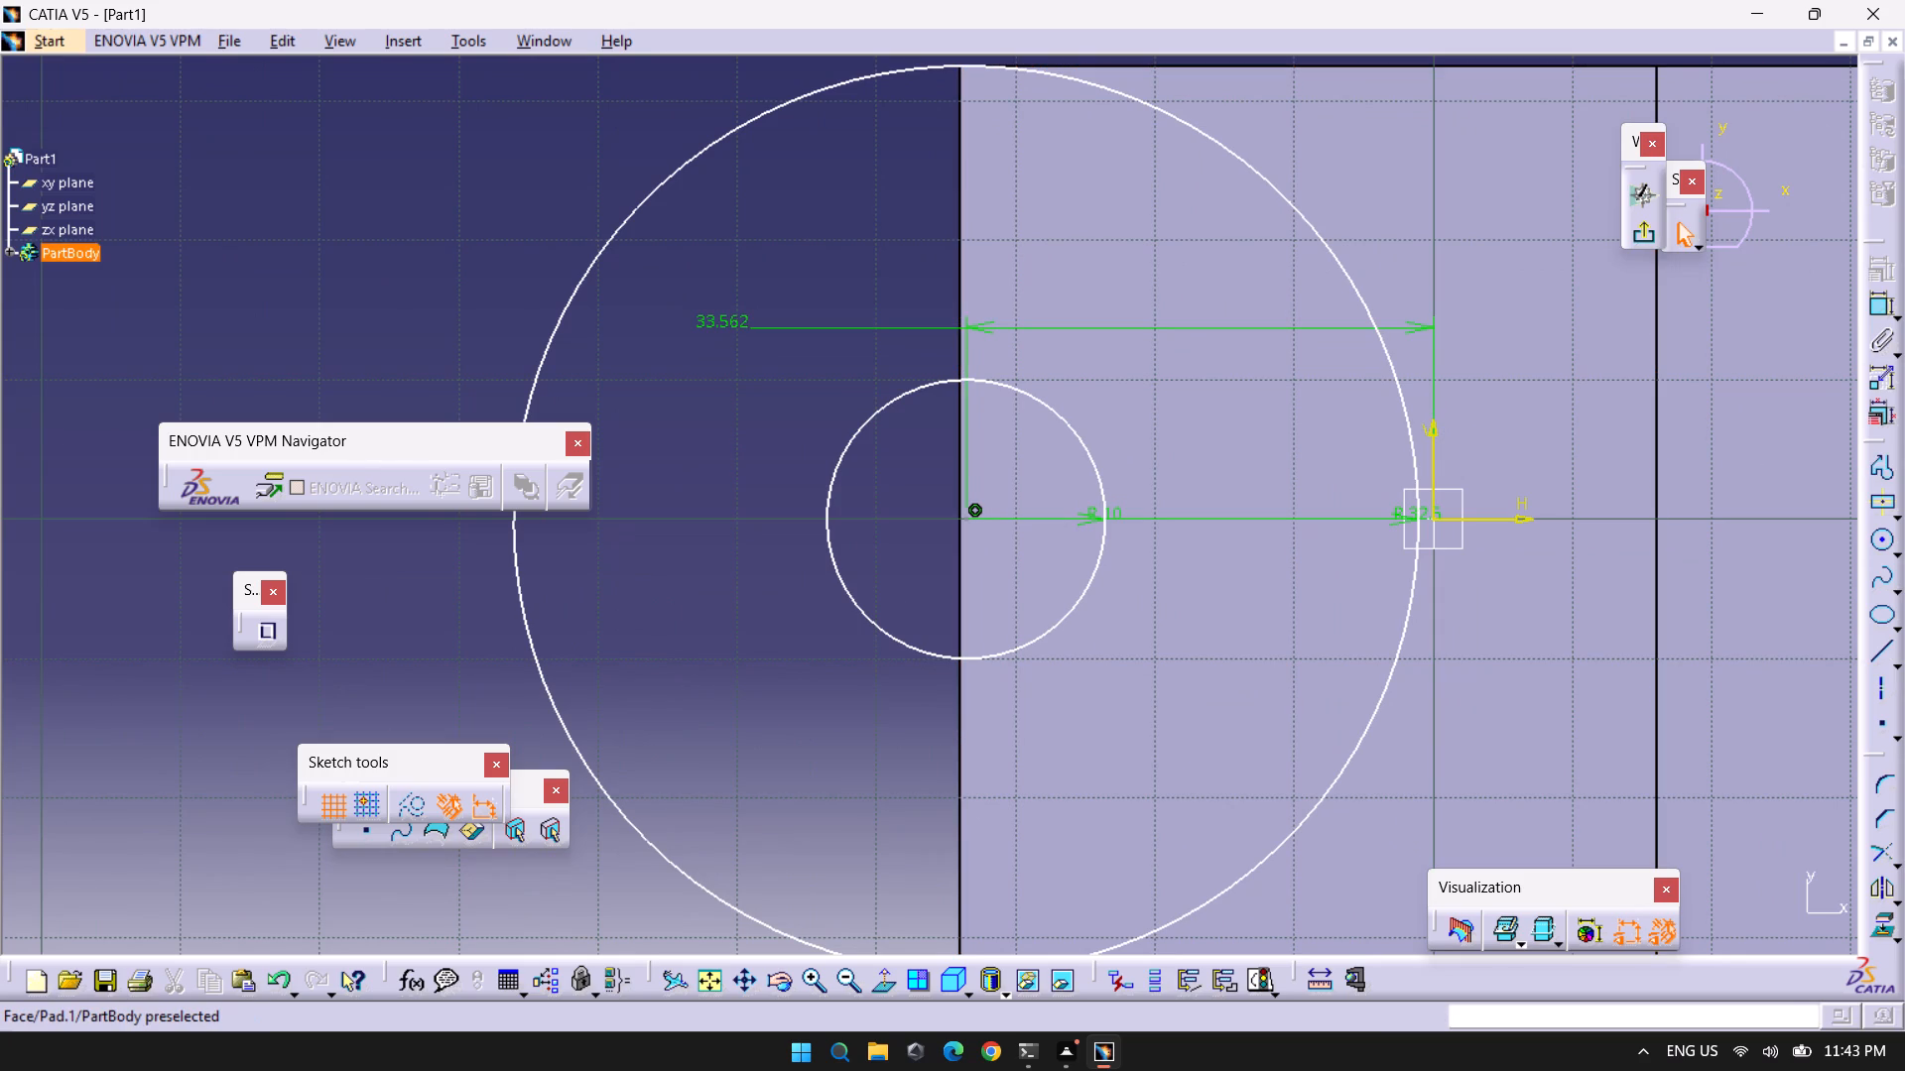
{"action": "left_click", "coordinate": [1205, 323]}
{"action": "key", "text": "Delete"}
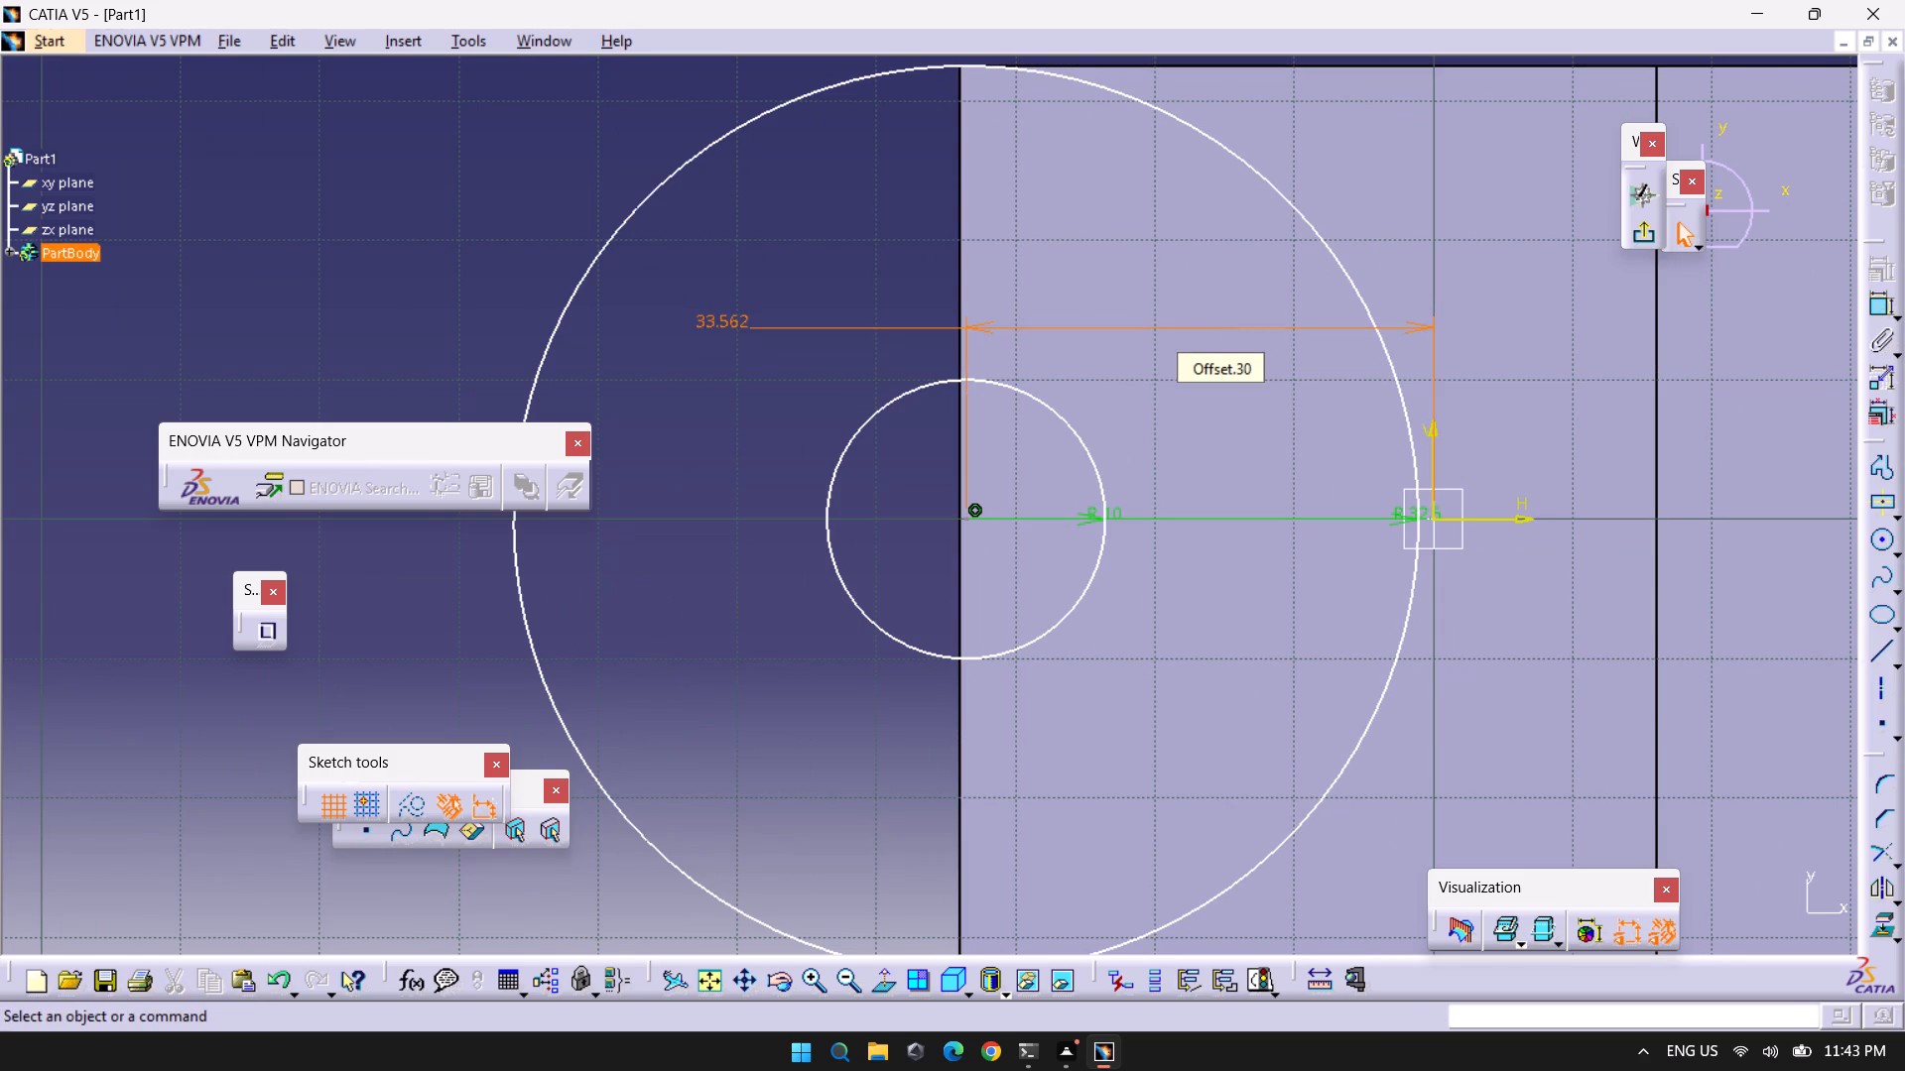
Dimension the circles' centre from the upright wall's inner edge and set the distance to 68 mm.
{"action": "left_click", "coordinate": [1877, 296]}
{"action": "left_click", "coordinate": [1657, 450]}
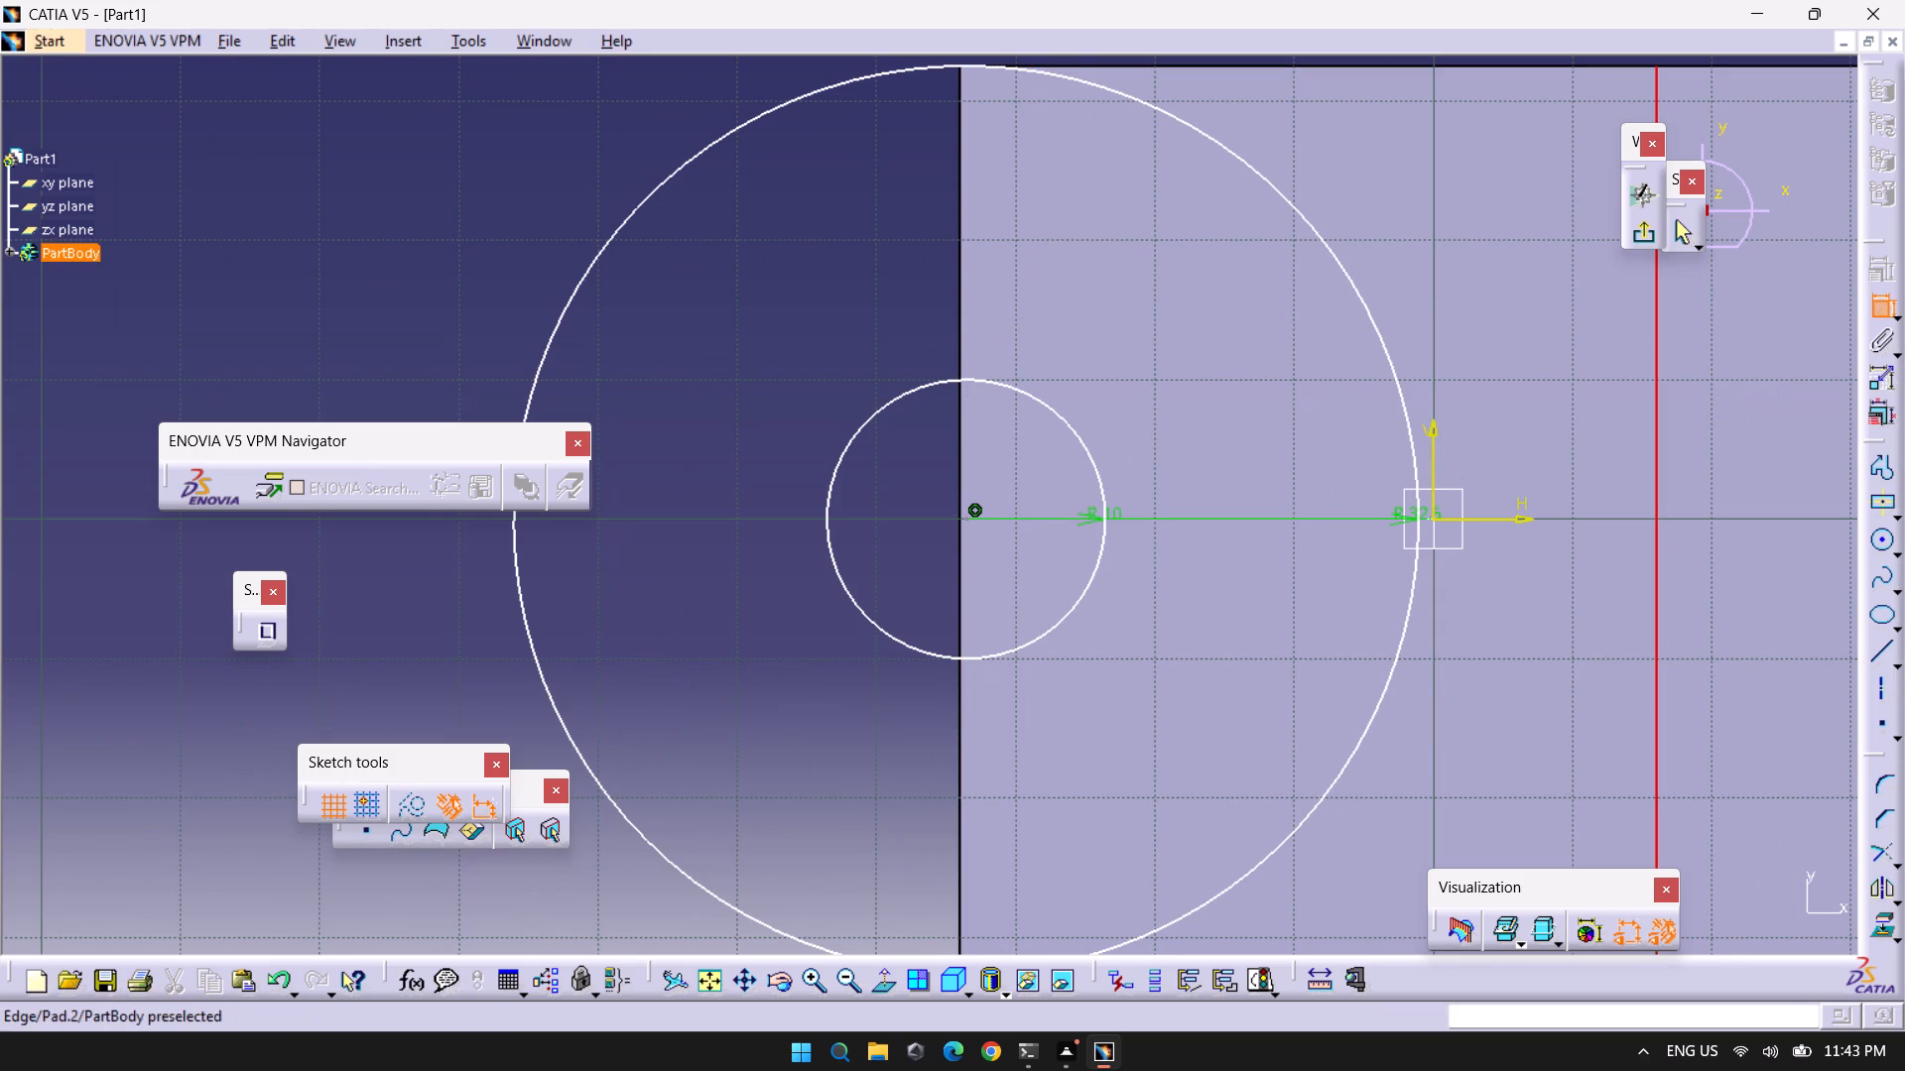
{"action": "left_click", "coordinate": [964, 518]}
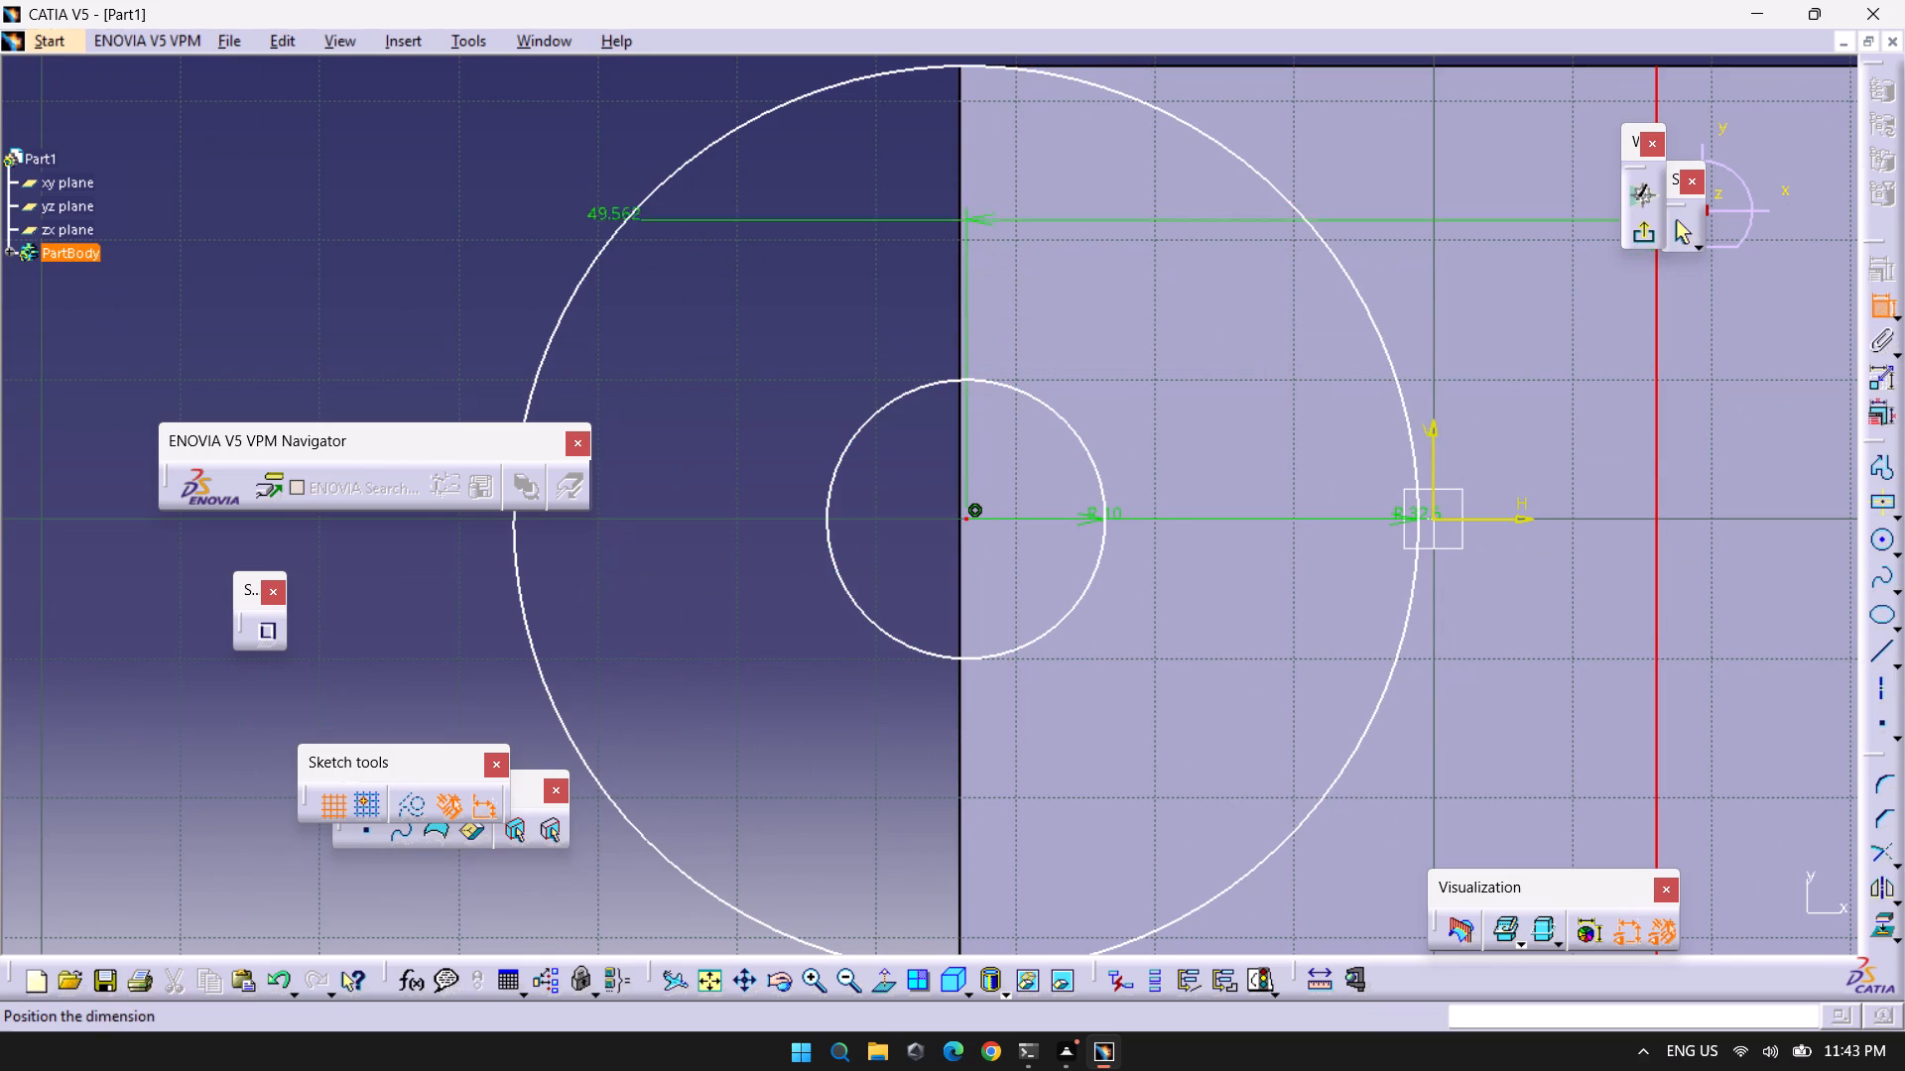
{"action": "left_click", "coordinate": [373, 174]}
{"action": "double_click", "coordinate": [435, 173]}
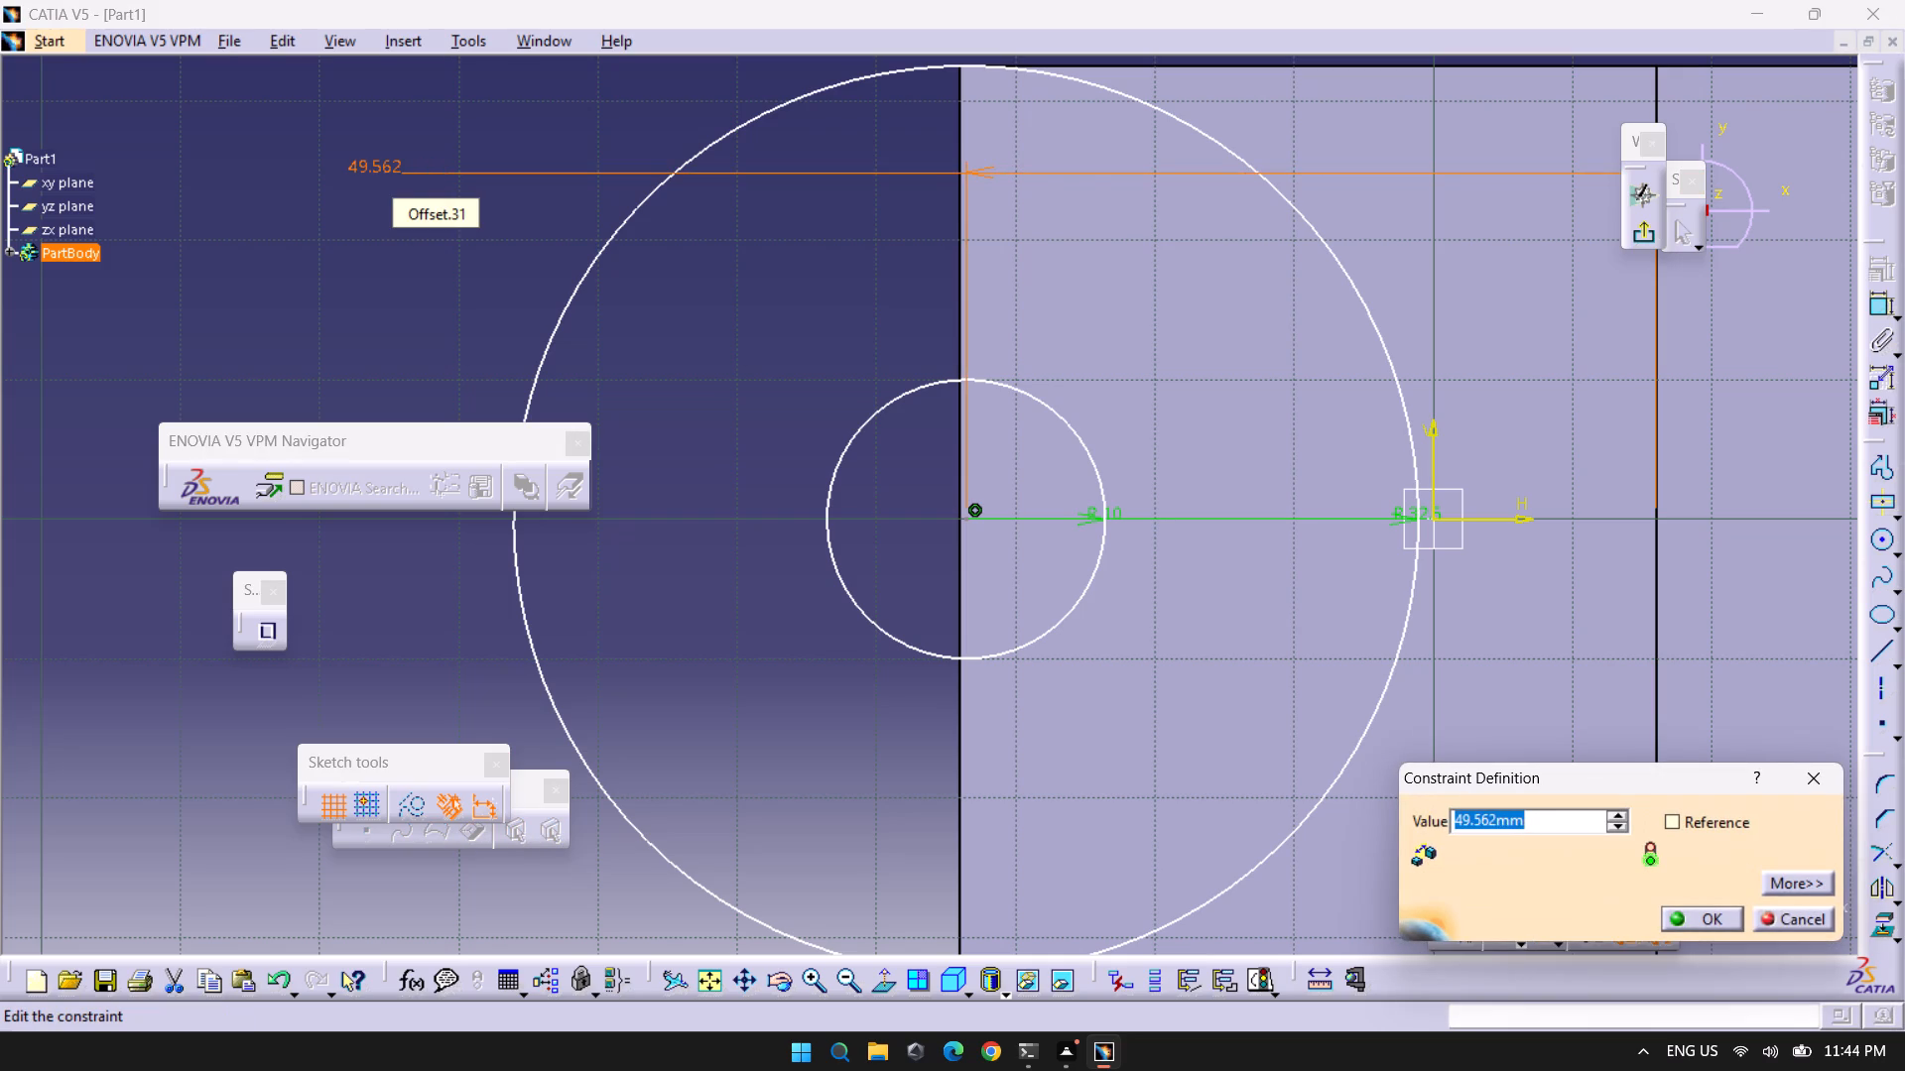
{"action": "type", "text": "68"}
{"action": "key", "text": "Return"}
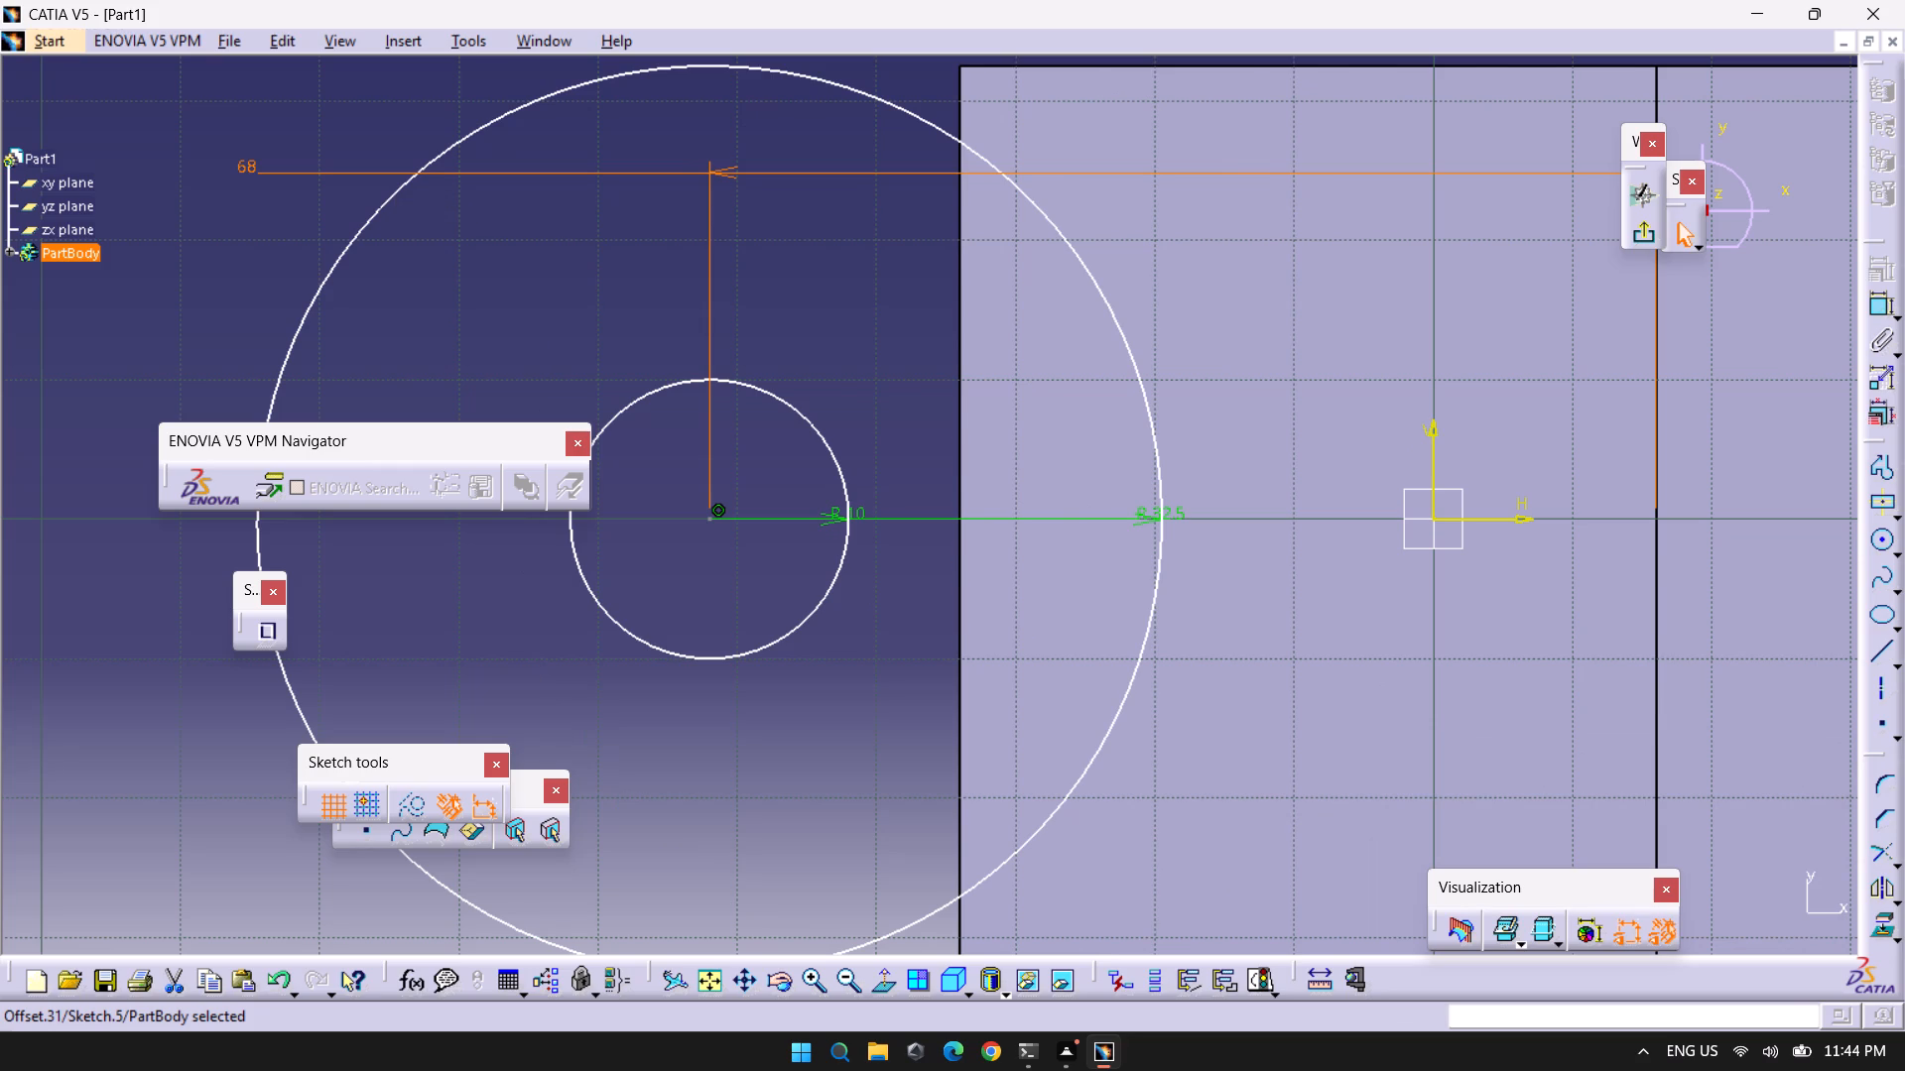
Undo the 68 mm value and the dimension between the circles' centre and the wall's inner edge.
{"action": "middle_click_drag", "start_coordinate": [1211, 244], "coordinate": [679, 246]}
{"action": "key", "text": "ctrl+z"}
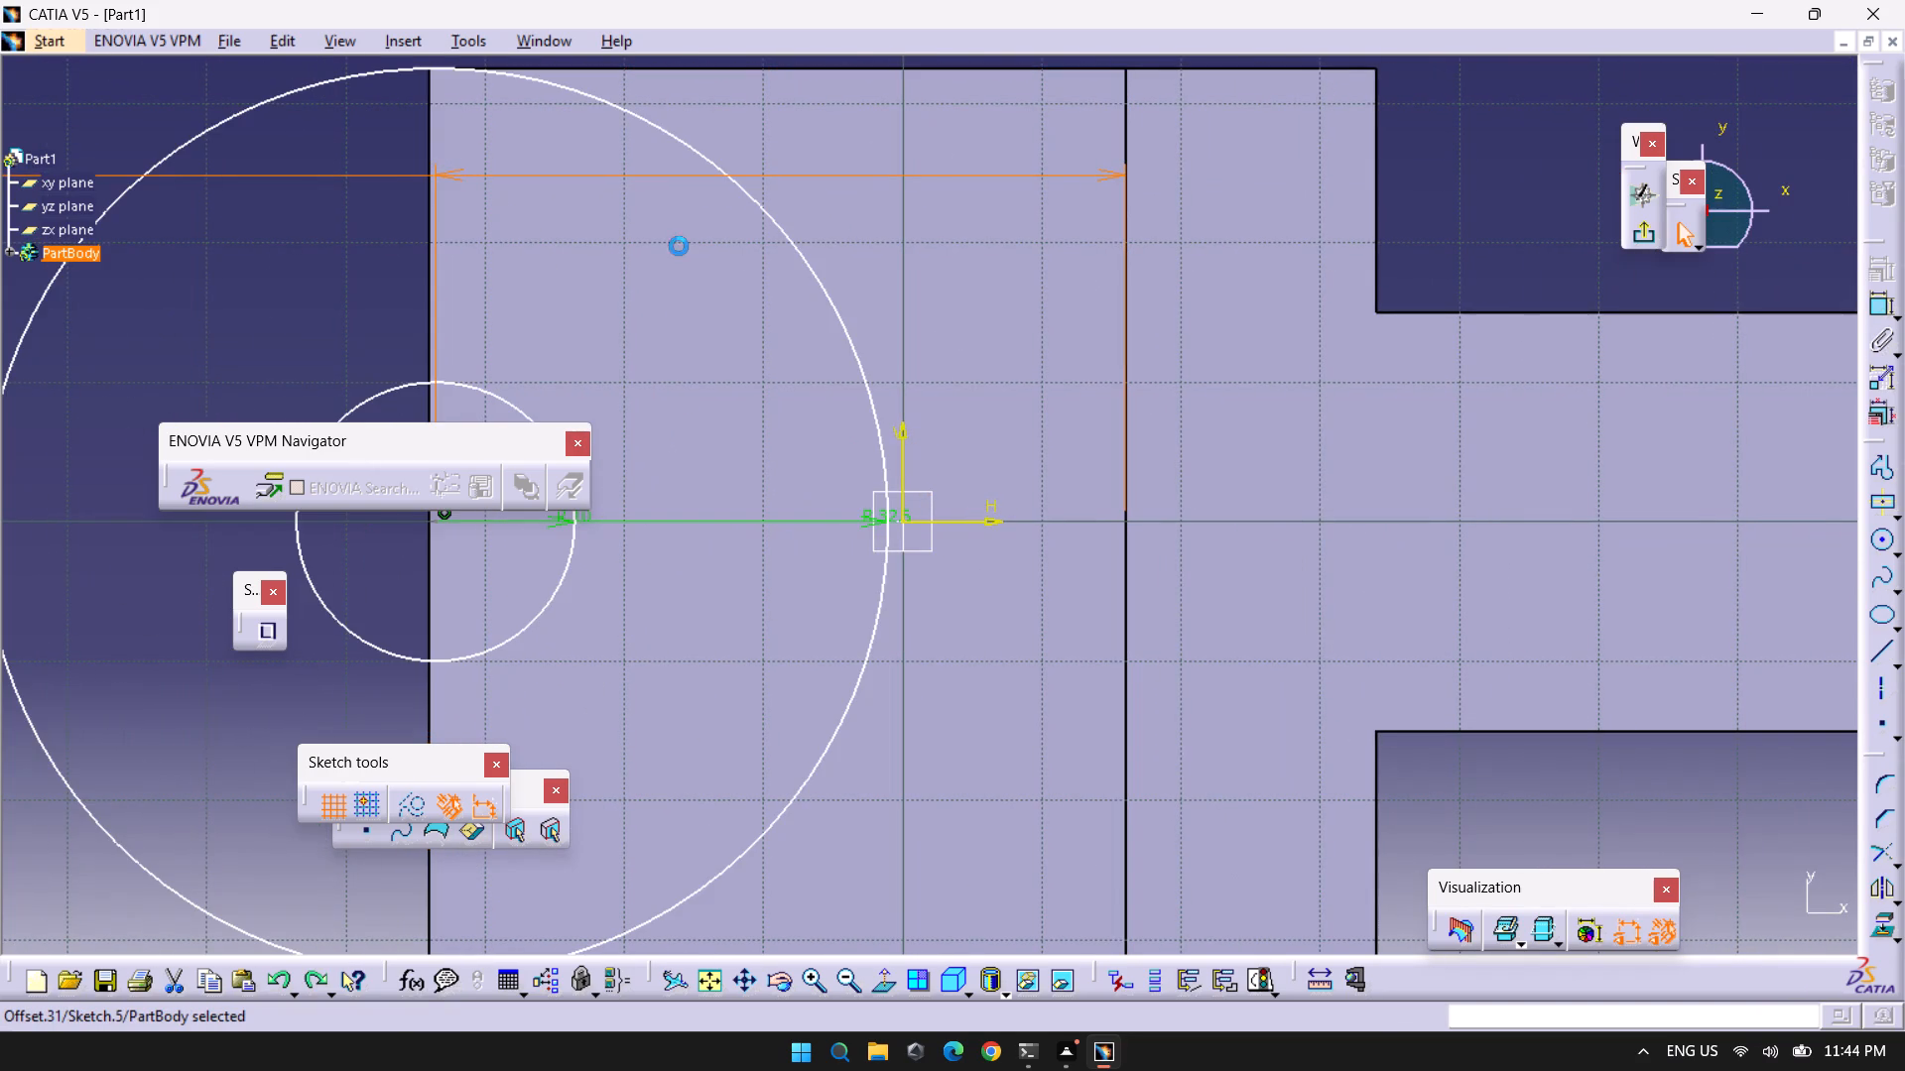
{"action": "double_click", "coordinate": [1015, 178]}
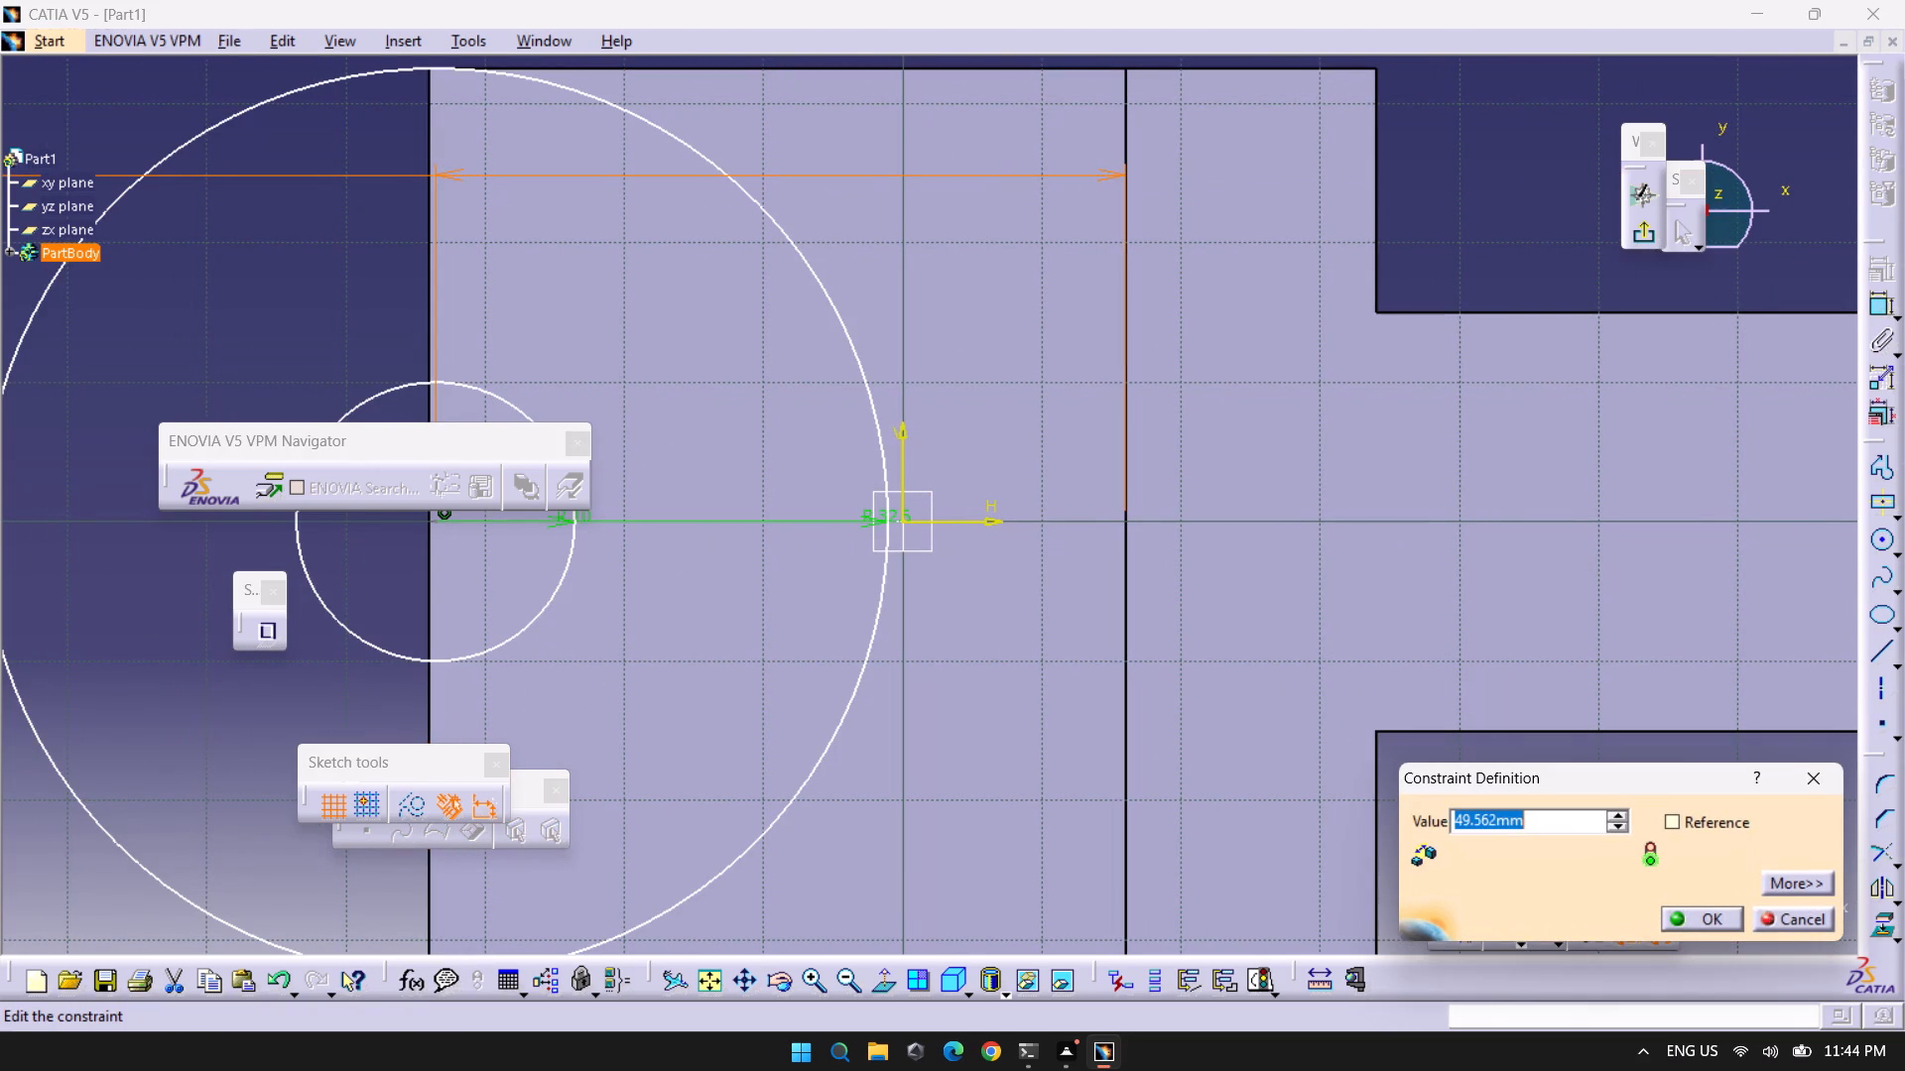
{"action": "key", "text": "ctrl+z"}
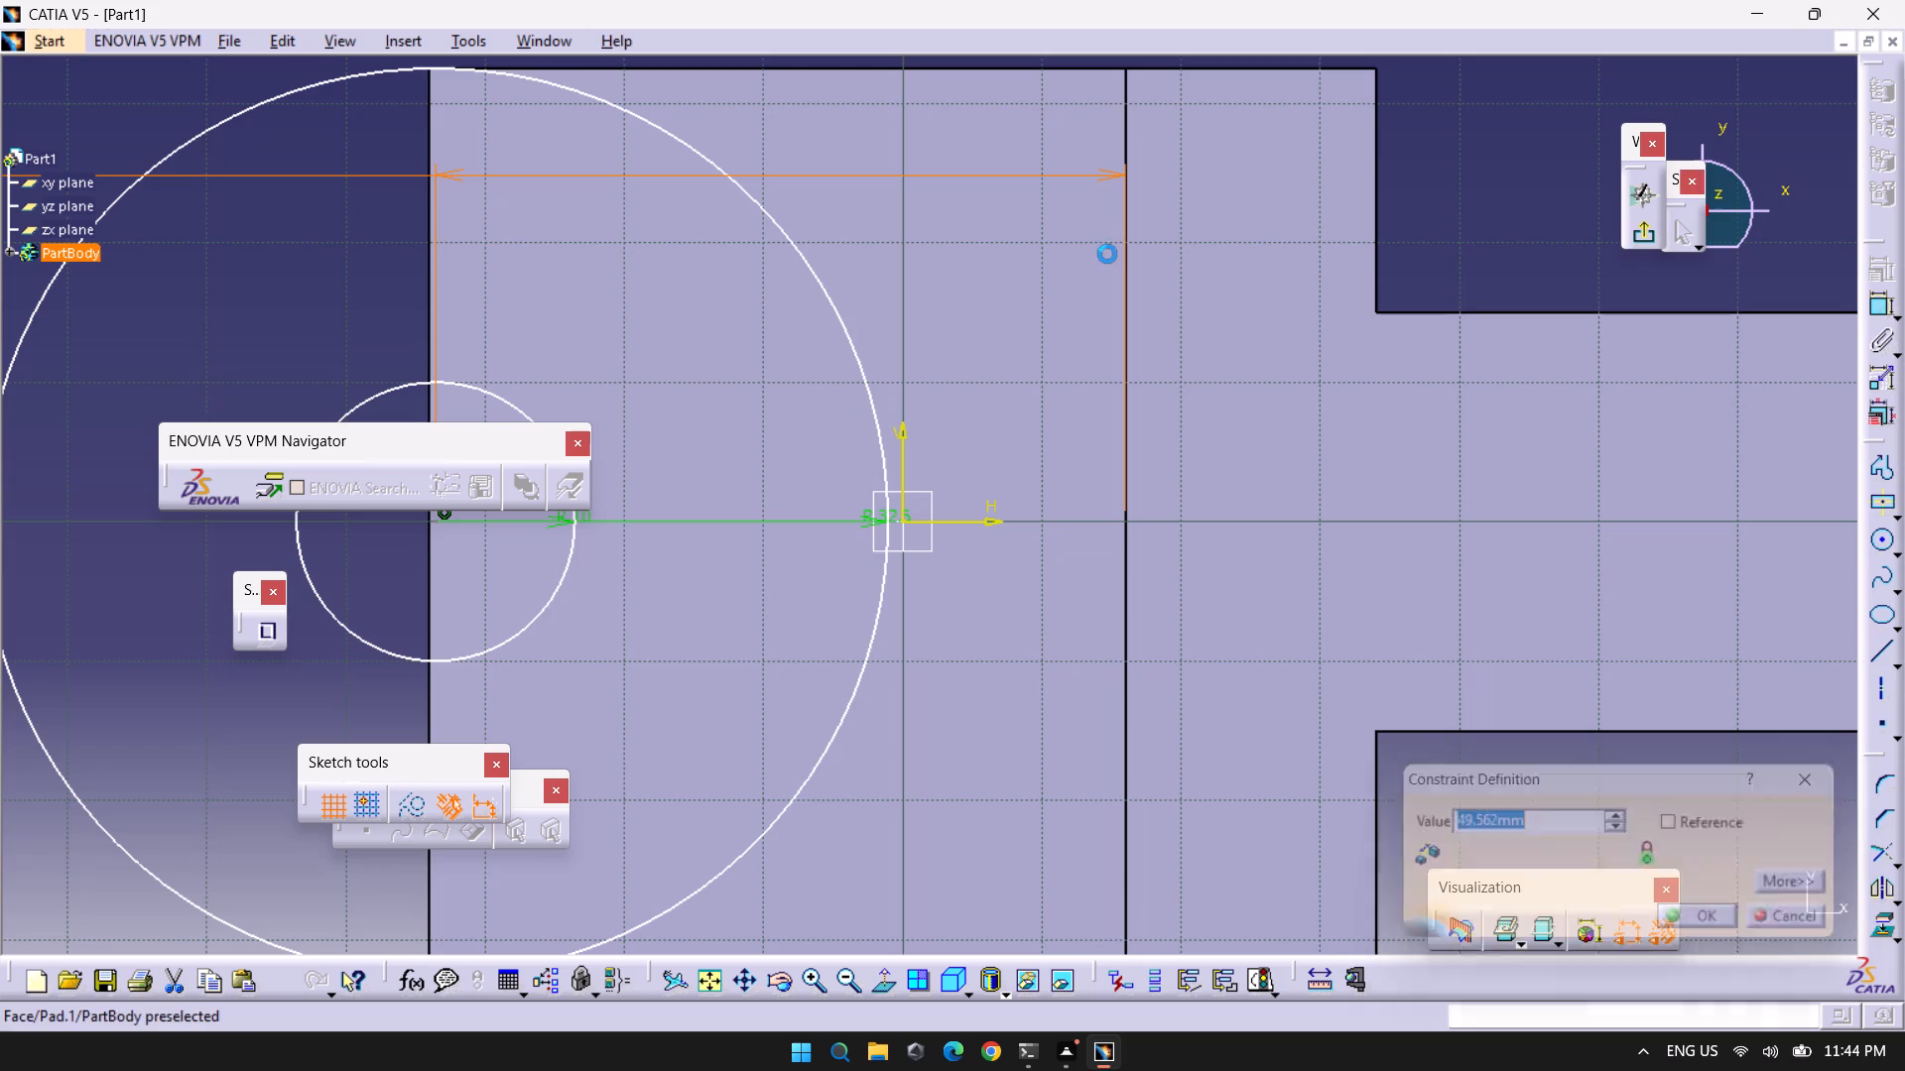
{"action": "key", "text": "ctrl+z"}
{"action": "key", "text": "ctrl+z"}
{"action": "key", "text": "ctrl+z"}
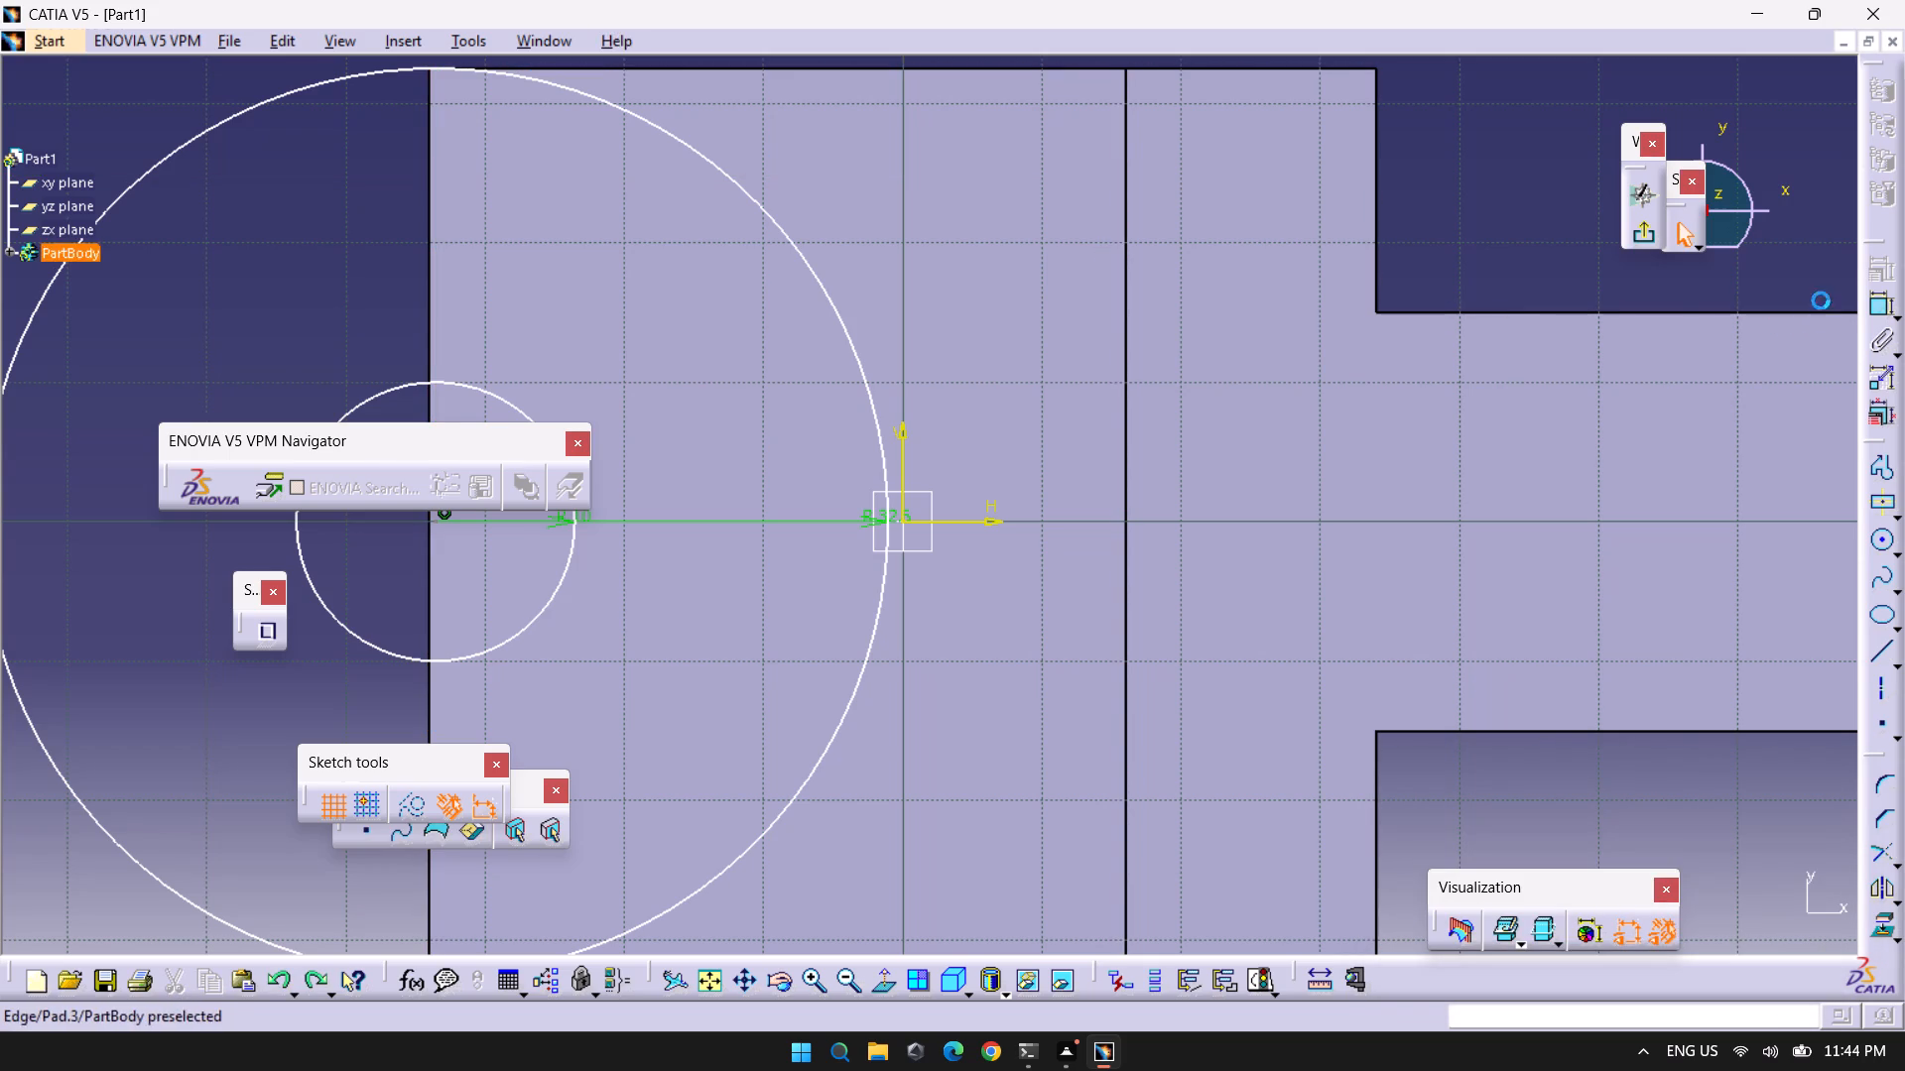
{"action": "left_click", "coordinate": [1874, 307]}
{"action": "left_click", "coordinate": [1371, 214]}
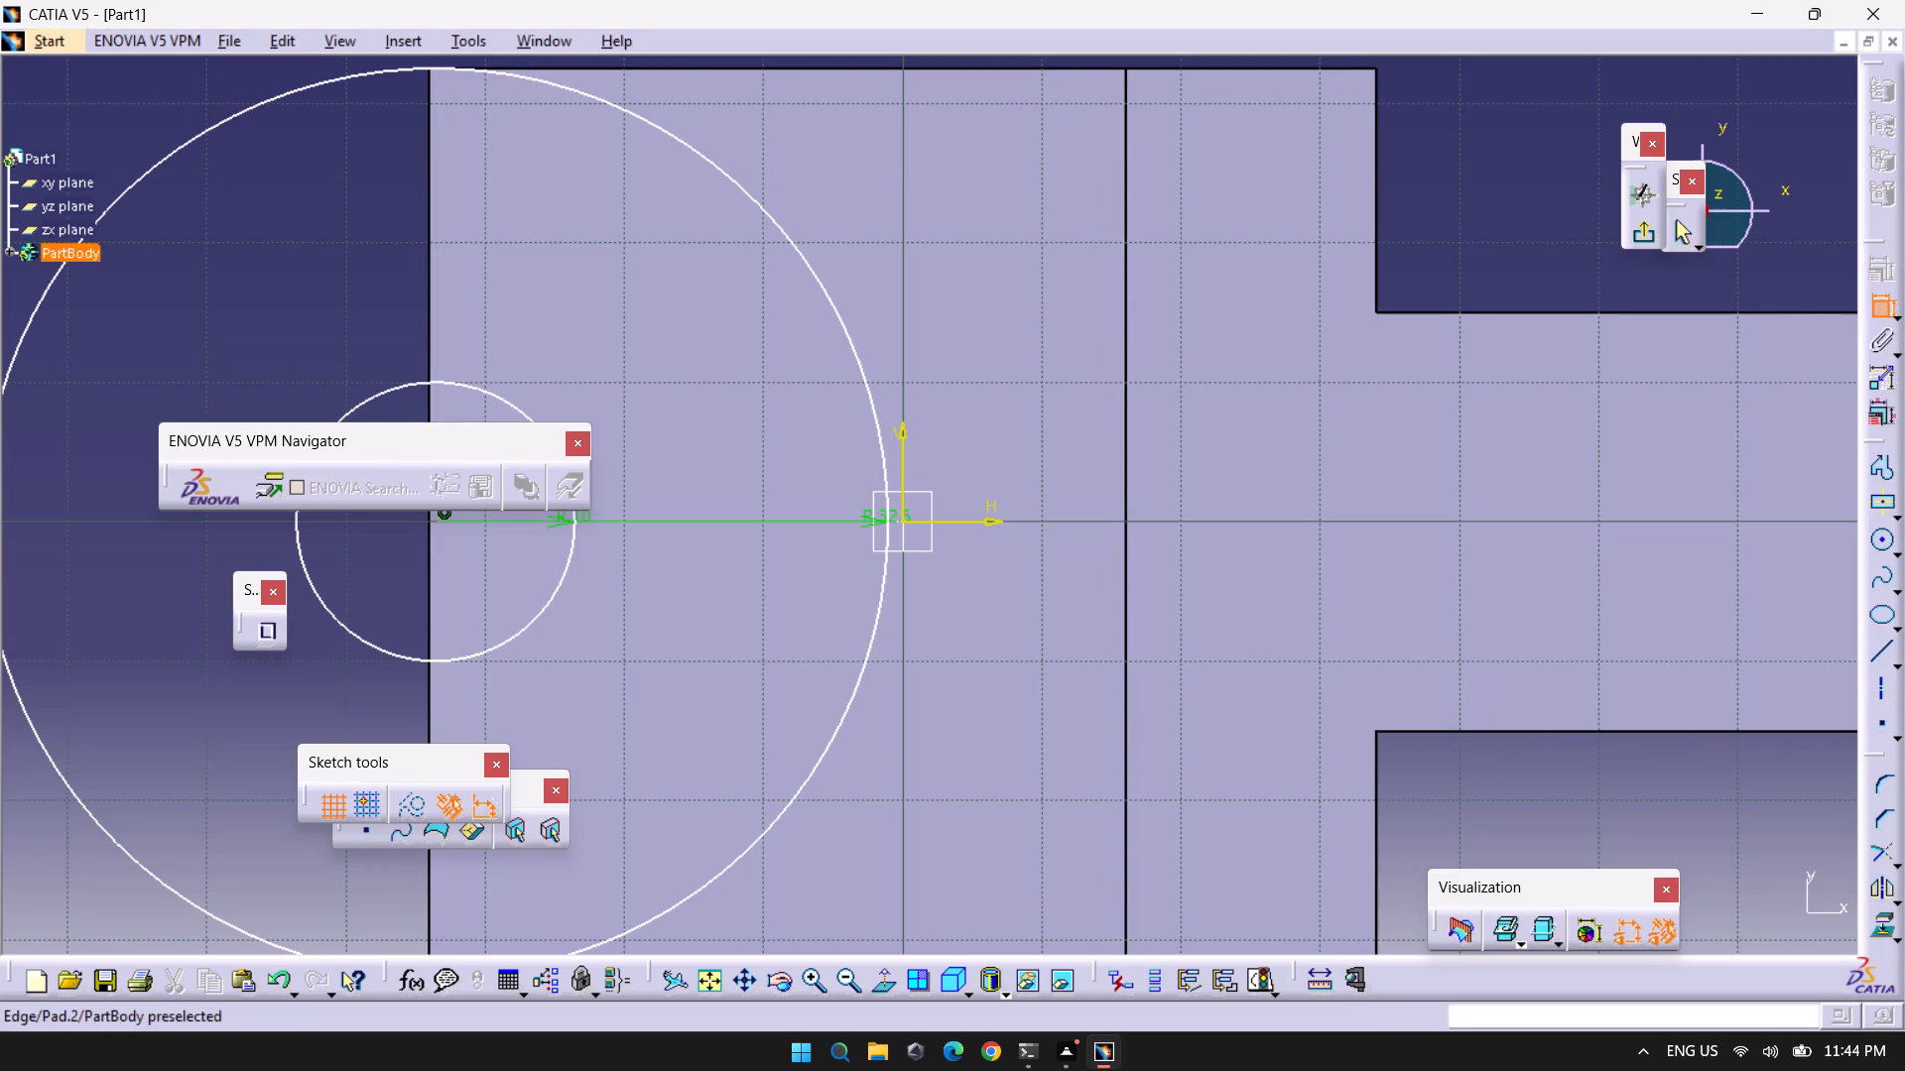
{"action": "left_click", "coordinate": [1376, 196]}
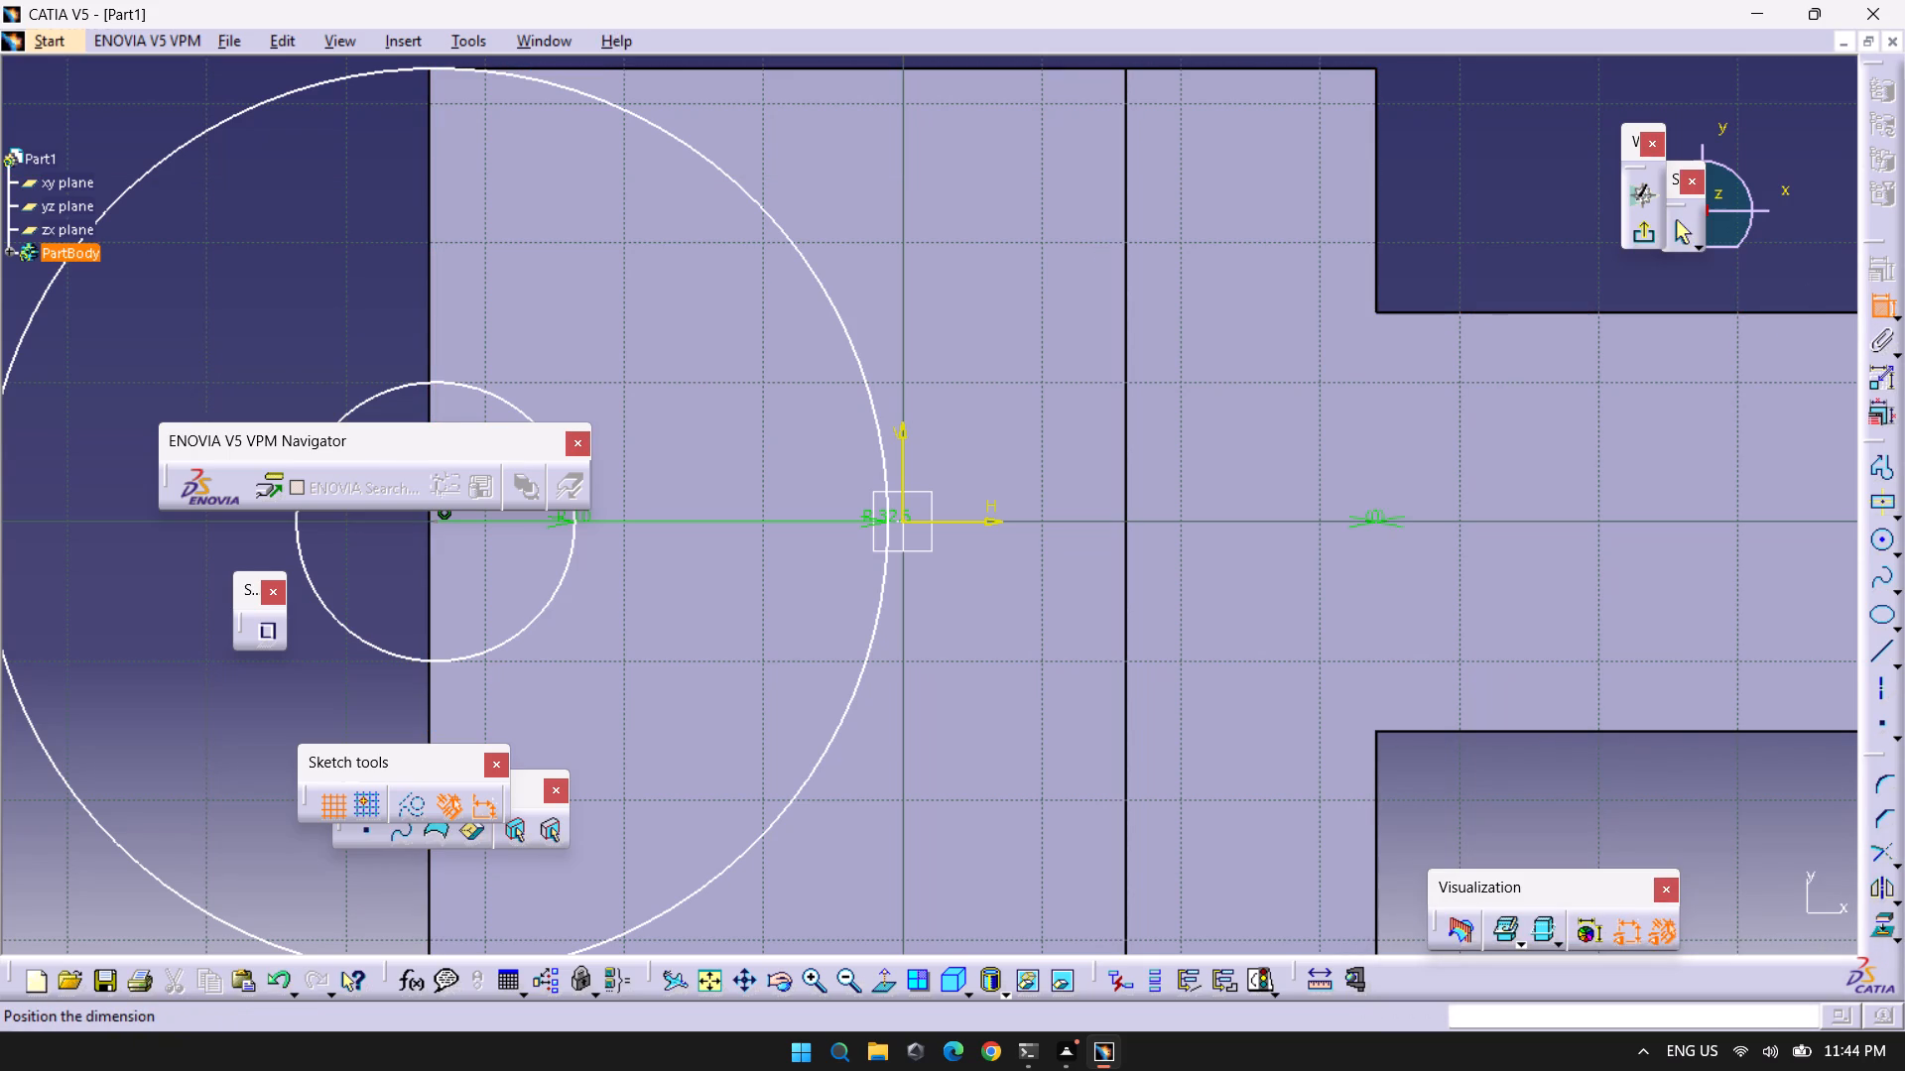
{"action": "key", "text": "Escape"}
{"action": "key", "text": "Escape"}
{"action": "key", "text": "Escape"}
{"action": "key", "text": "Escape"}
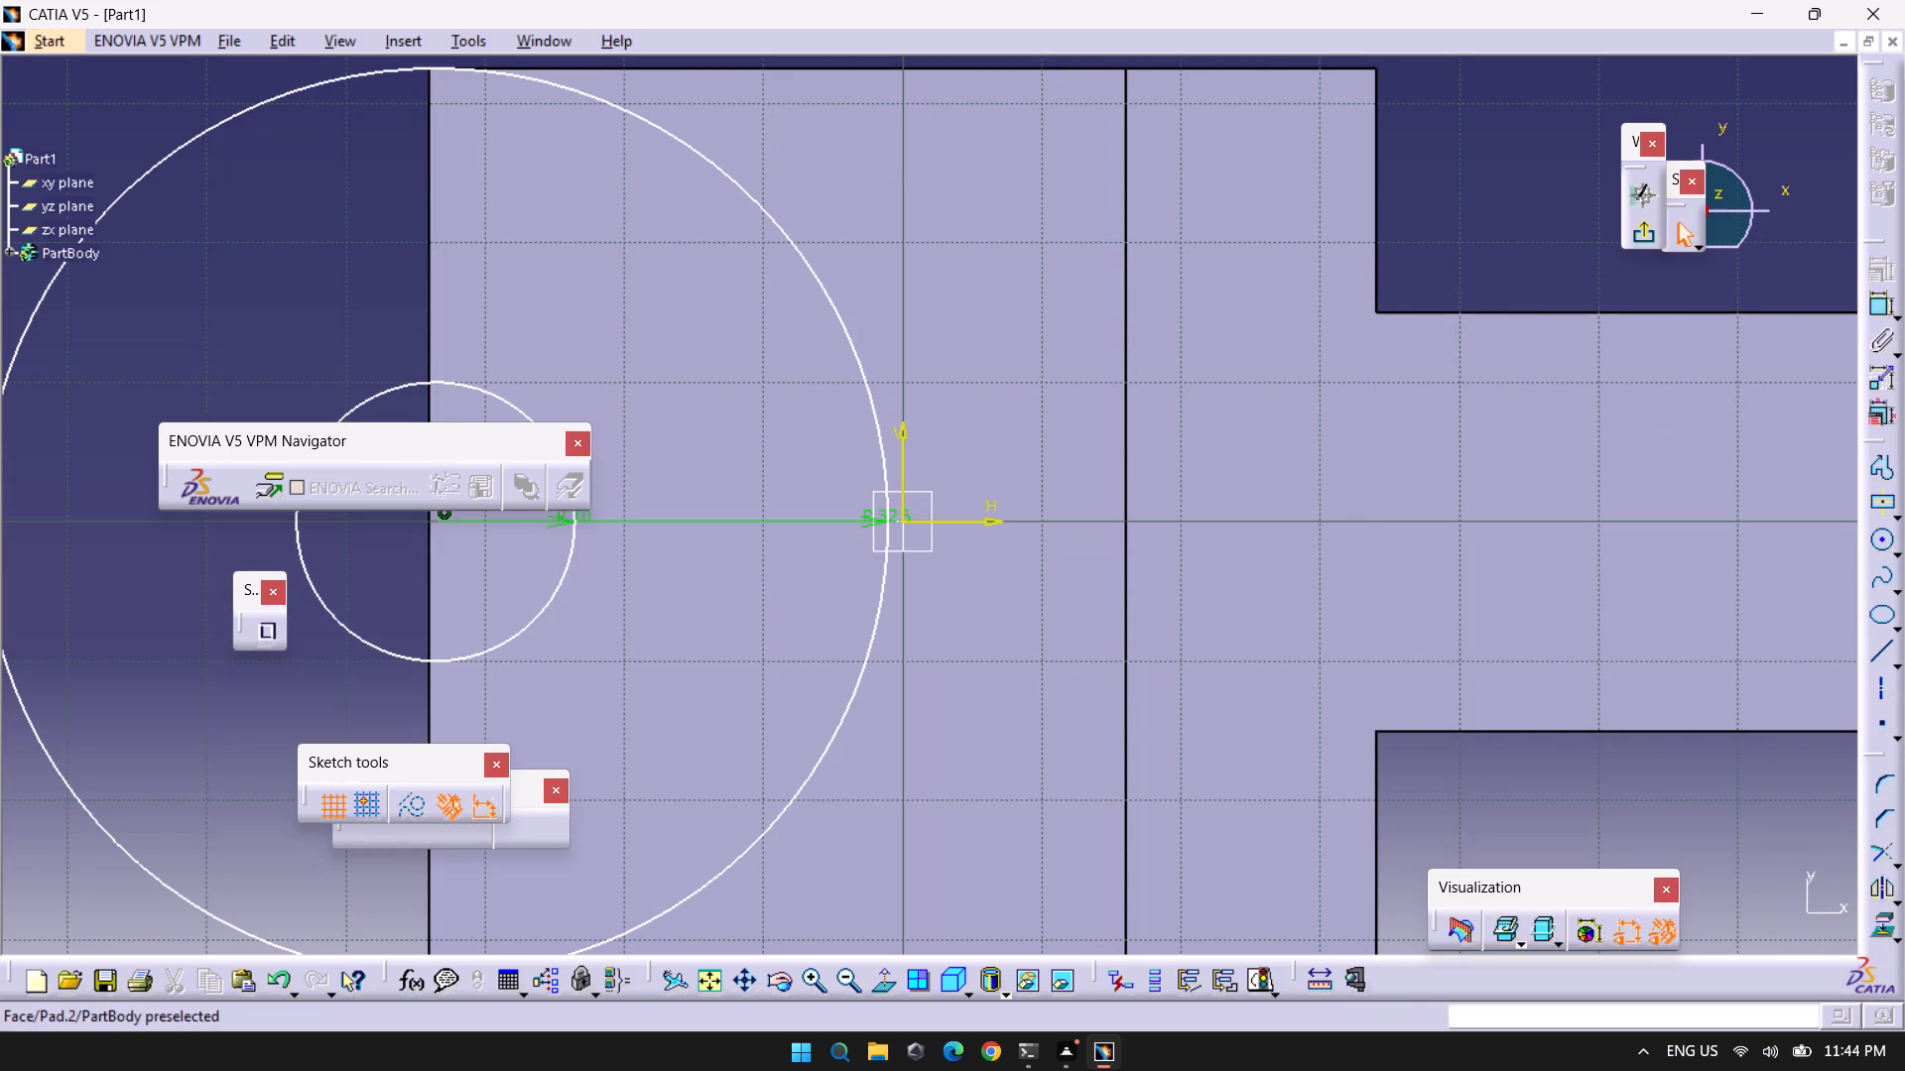
Dimension the circles' centre 68 mm from the upright wall's outer edge, on the extension side, and exit the sketch.
{"action": "left_click", "coordinate": [1879, 300]}
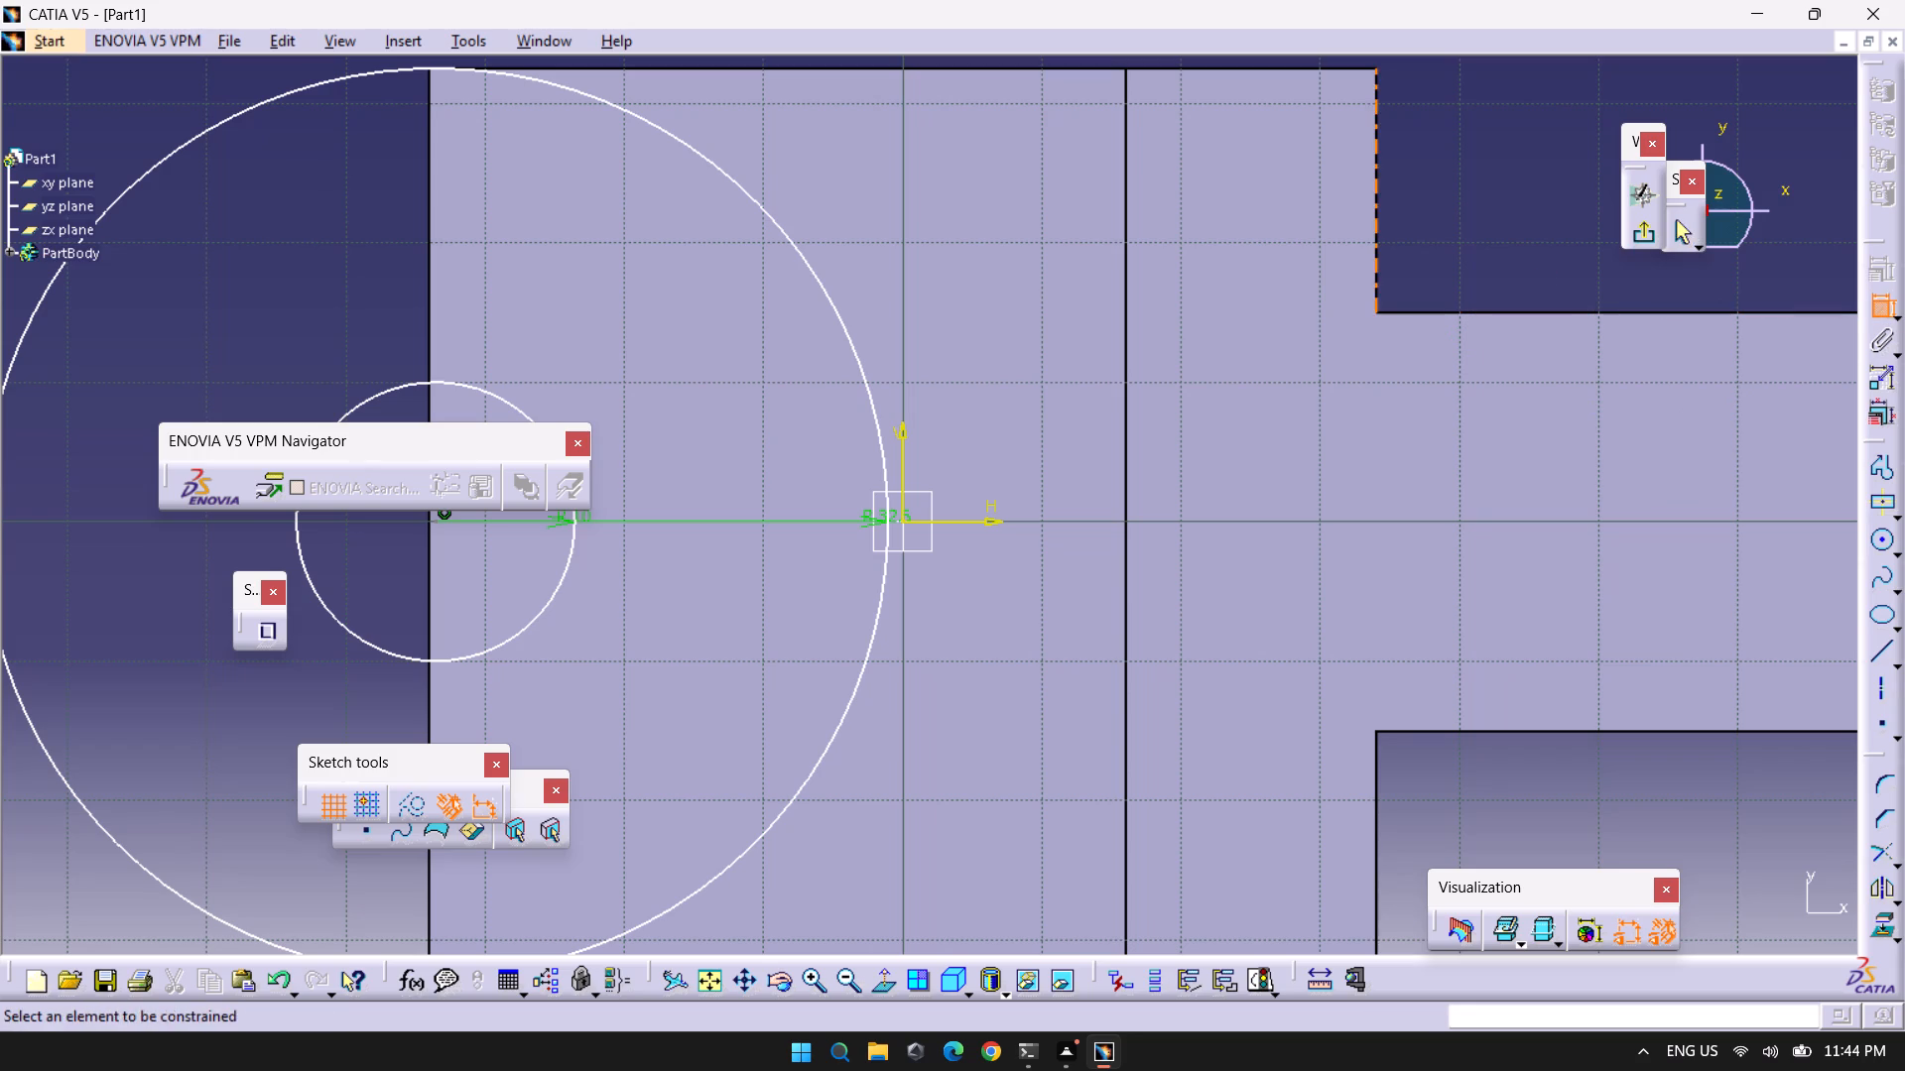
{"action": "left_click", "coordinate": [1374, 223]}
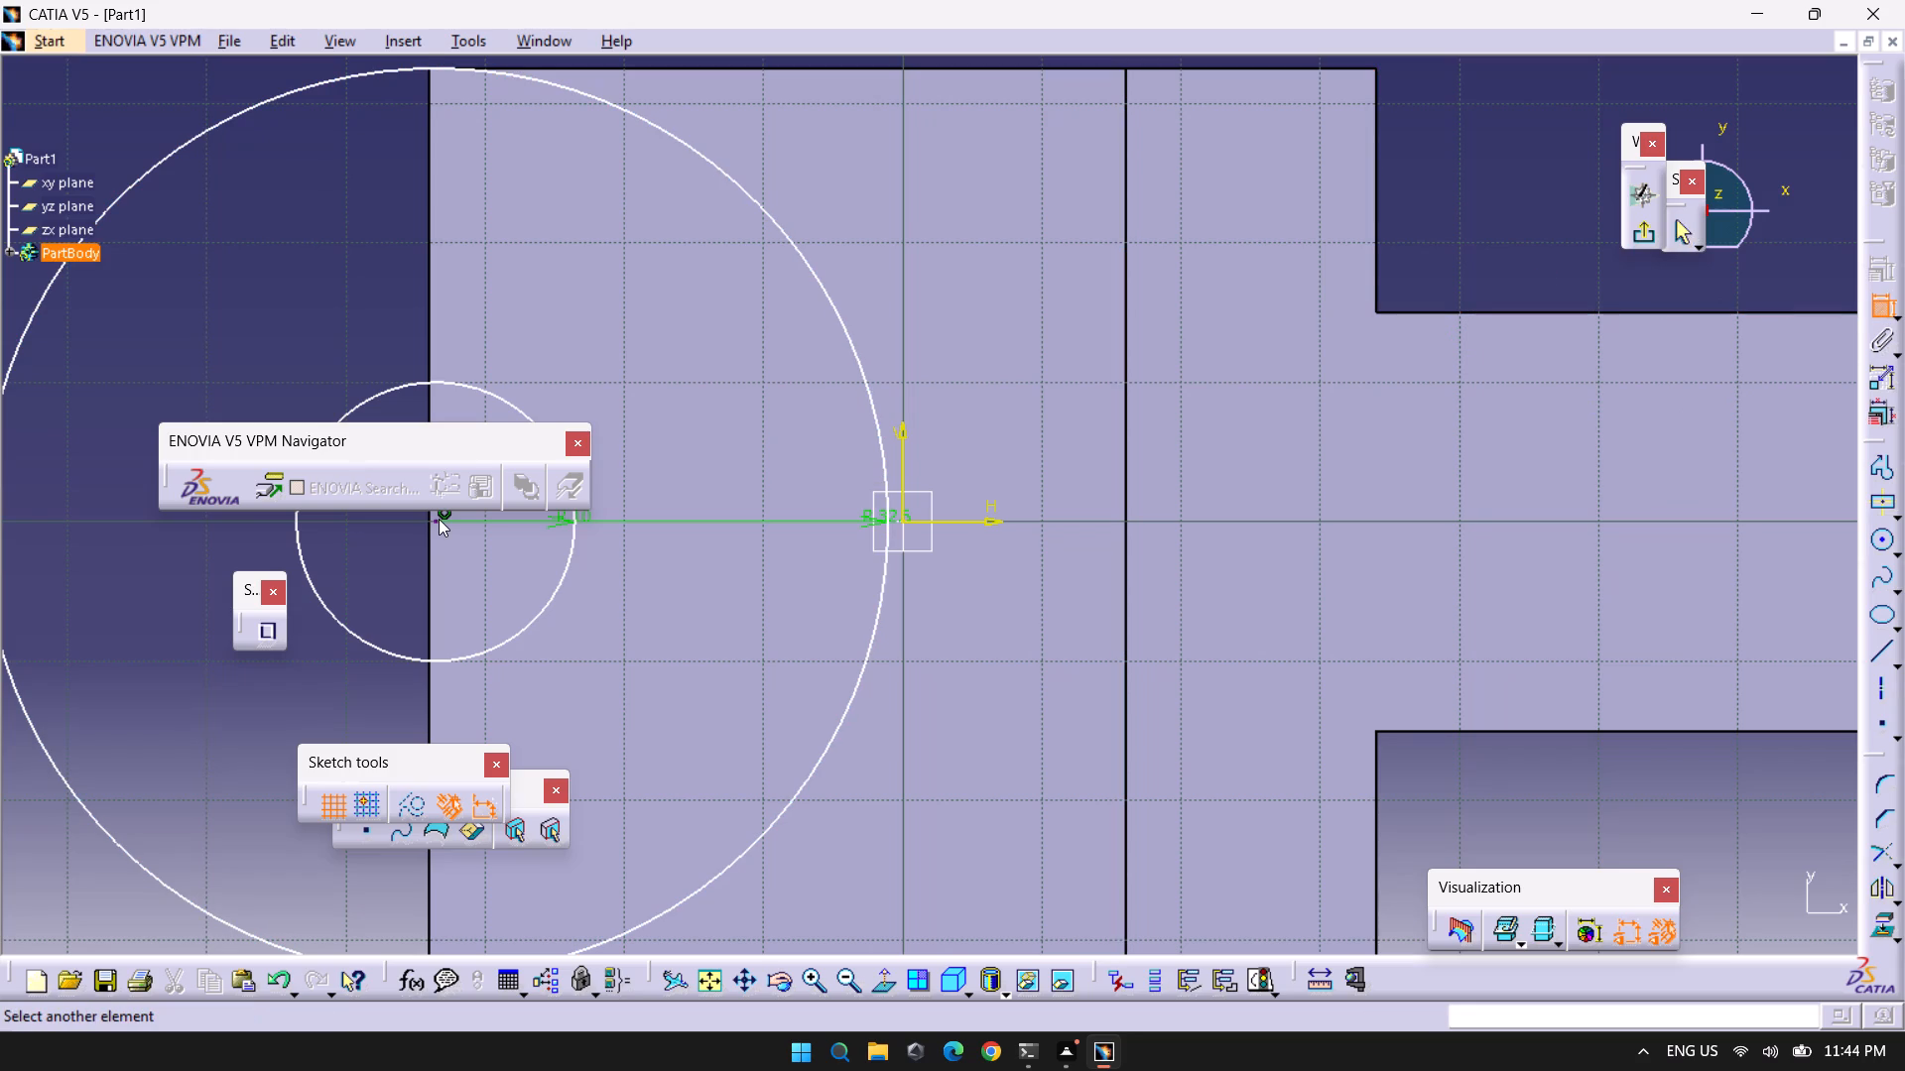
{"action": "left_click", "coordinate": [434, 522]}
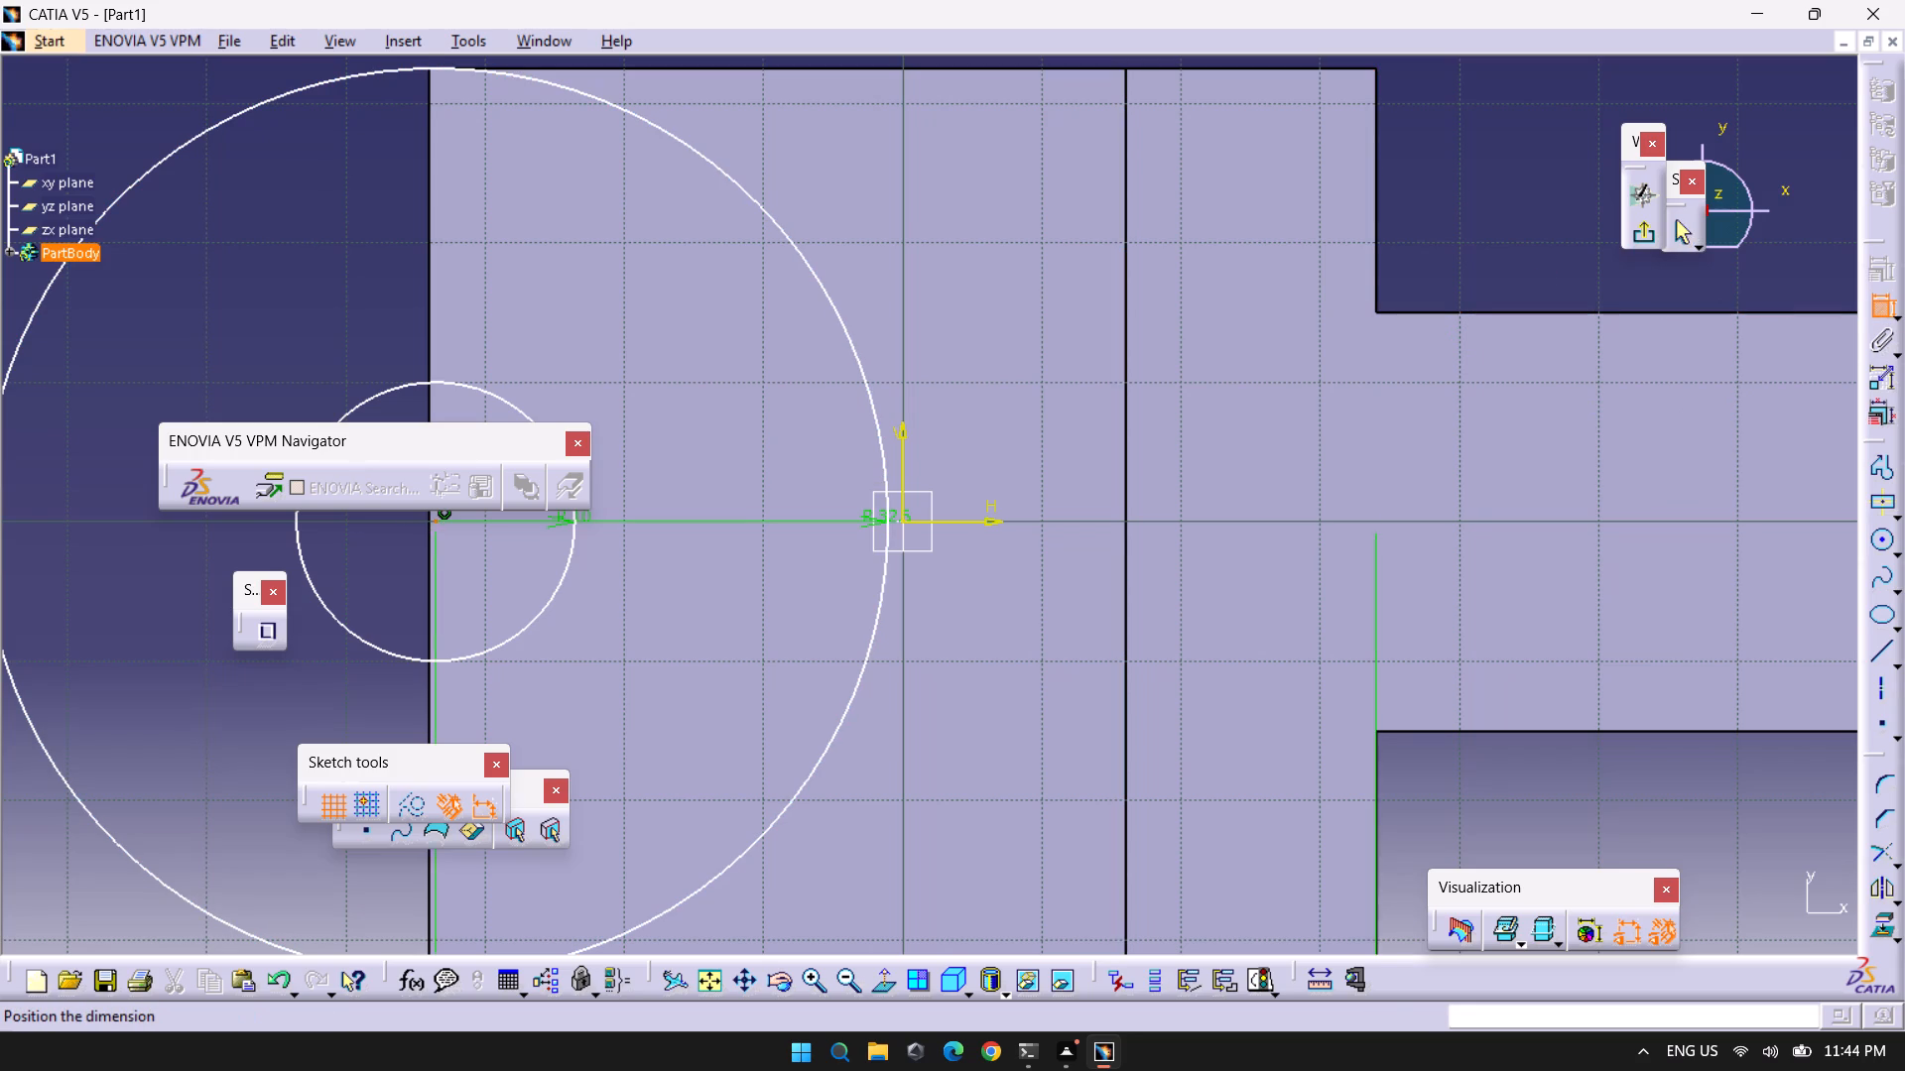
{"action": "left_click", "coordinate": [100, 114]}
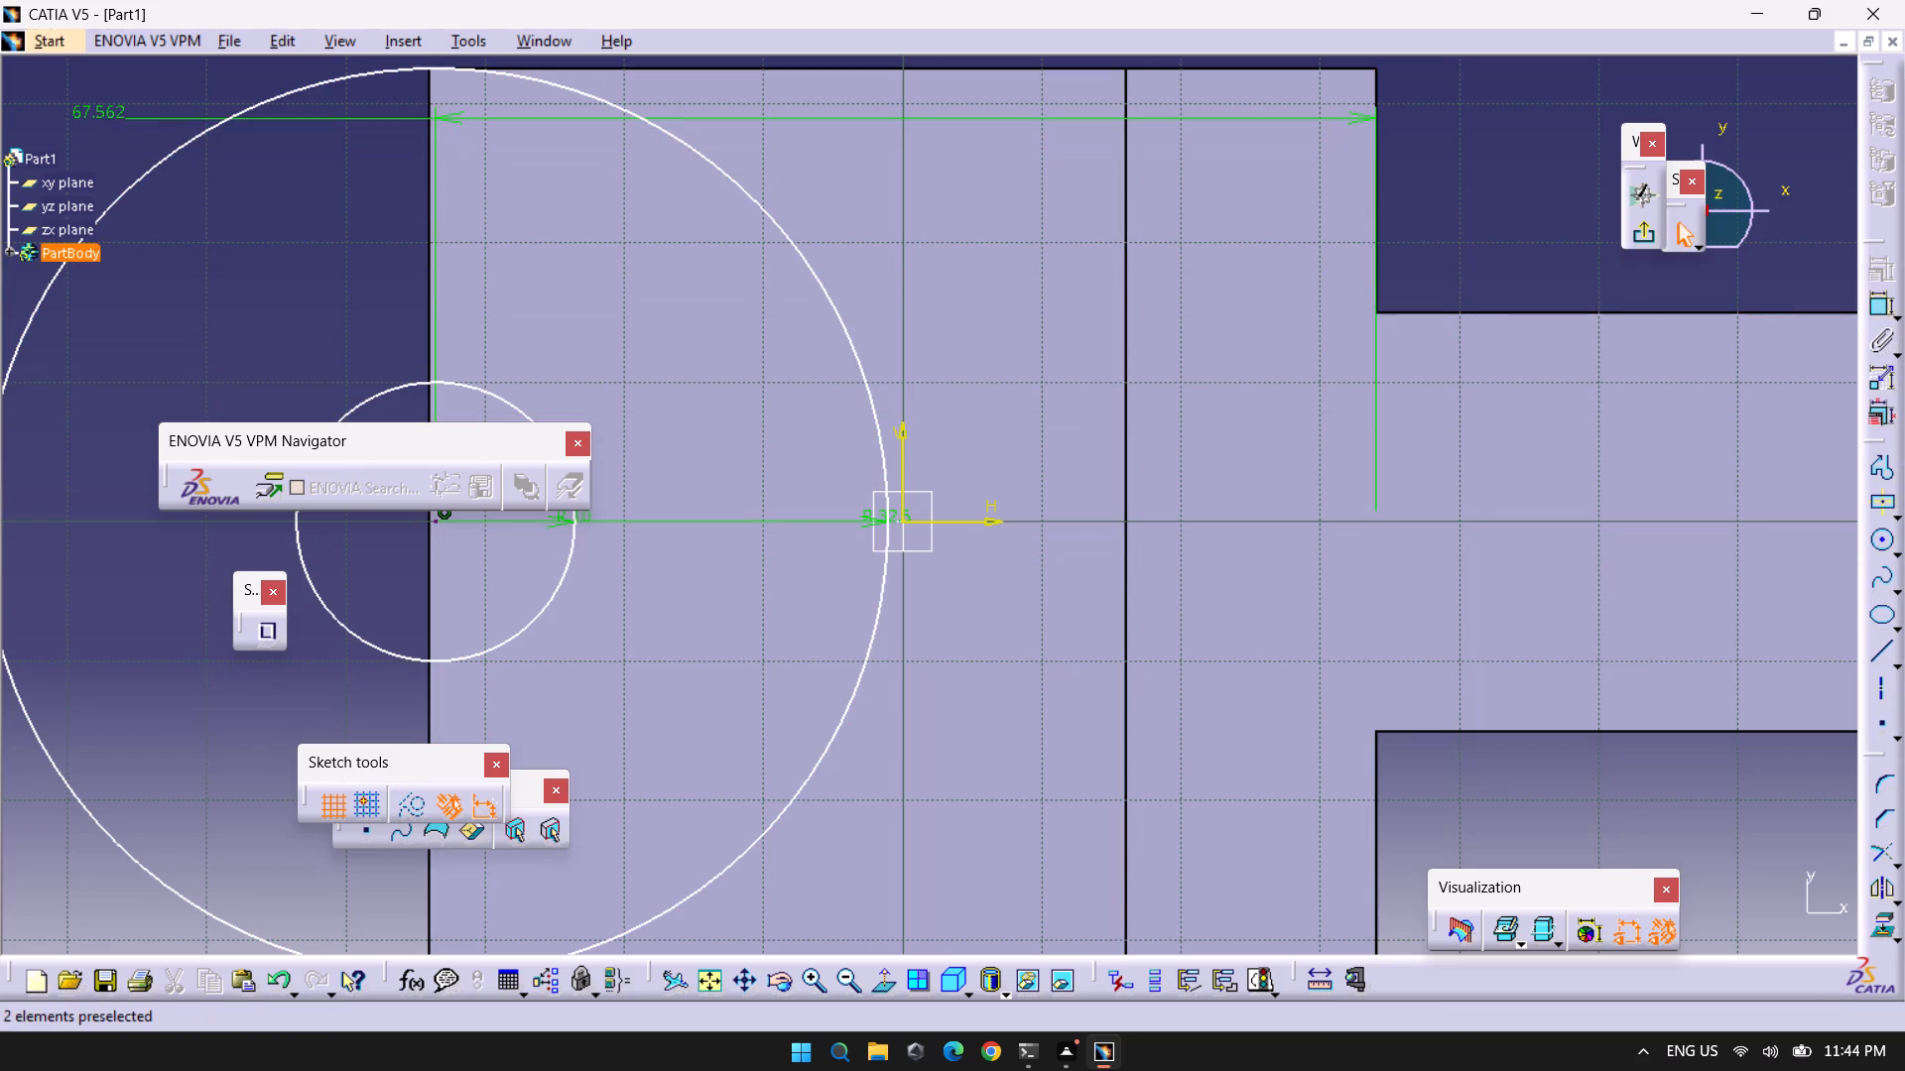
{"action": "double_click", "coordinate": [120, 113]}
{"action": "type", "text": "68"}
{"action": "key", "text": "Return"}
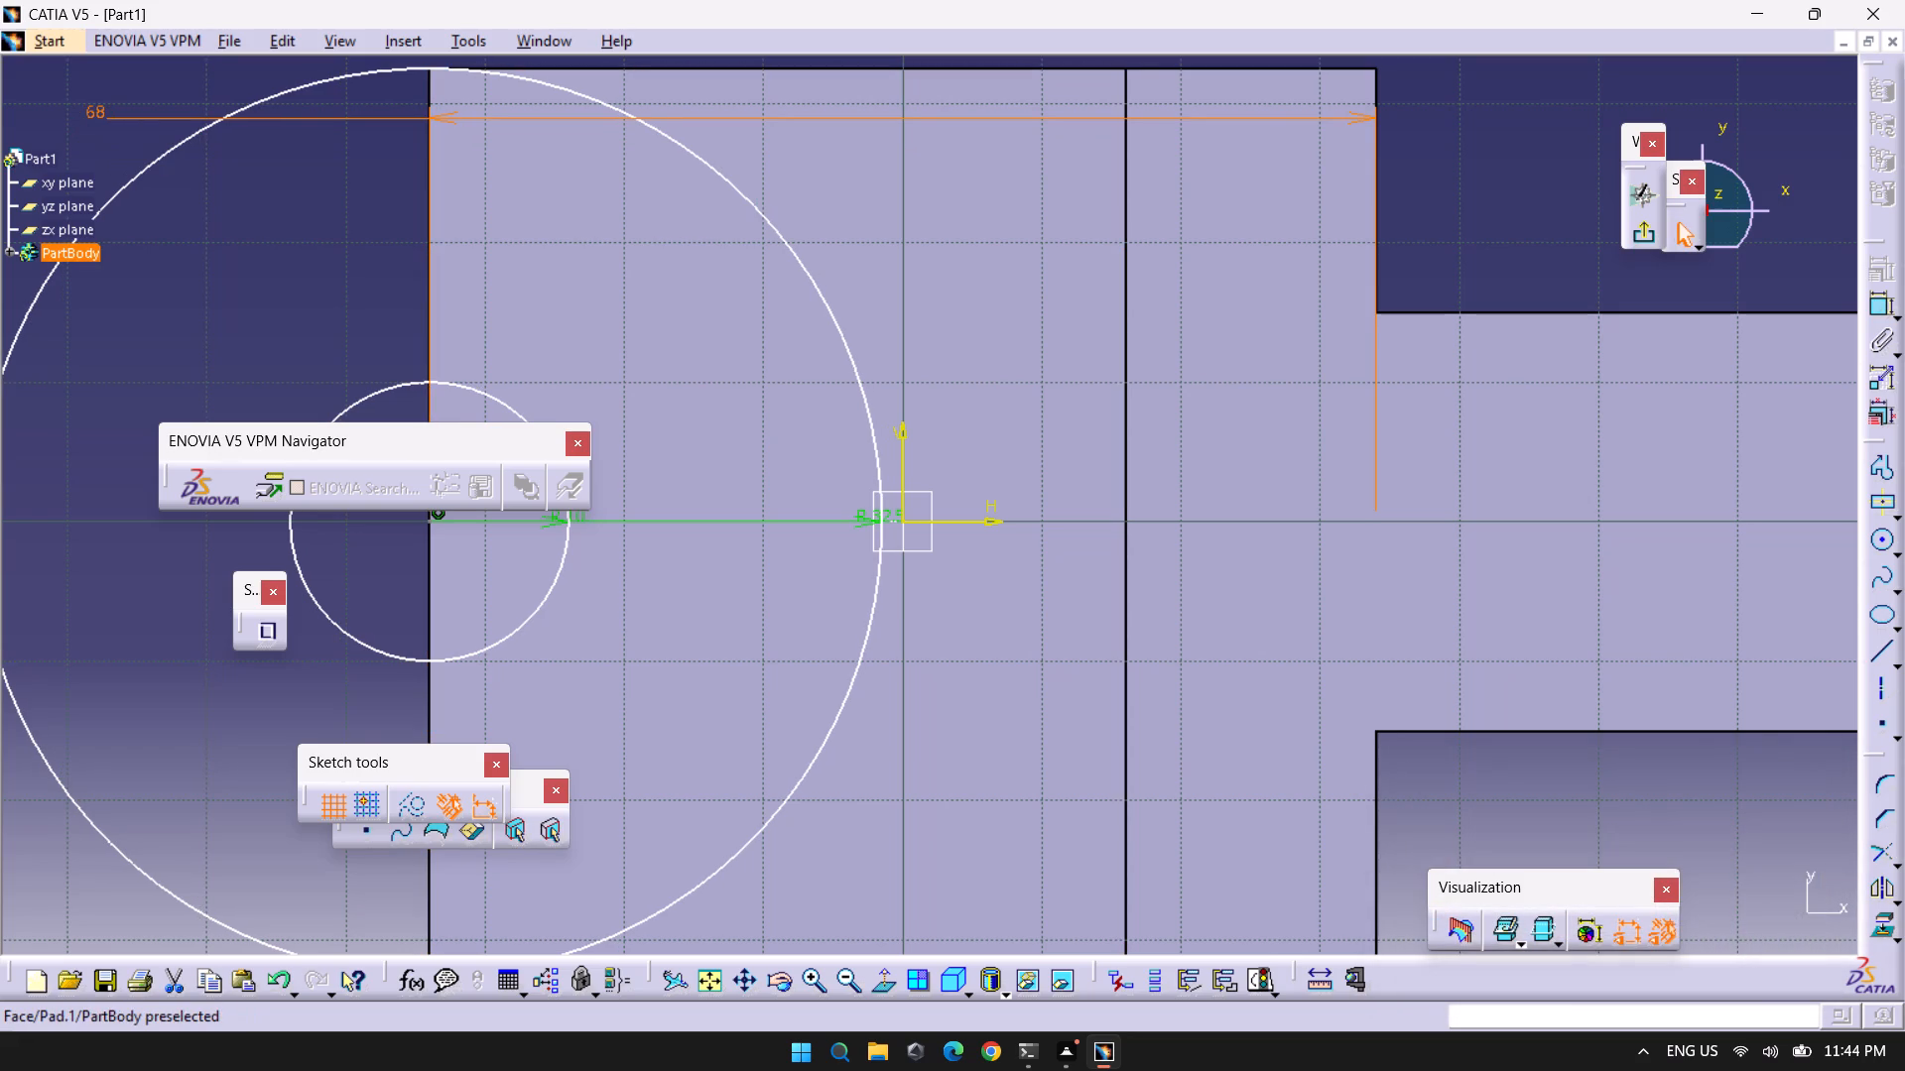
{"action": "left_click", "coordinate": [302, 272]}
{"action": "middle_click_drag", "start_coordinate": [302, 272], "coordinate": [505, 535]}
{"action": "right_click", "coordinate": [302, 272]}
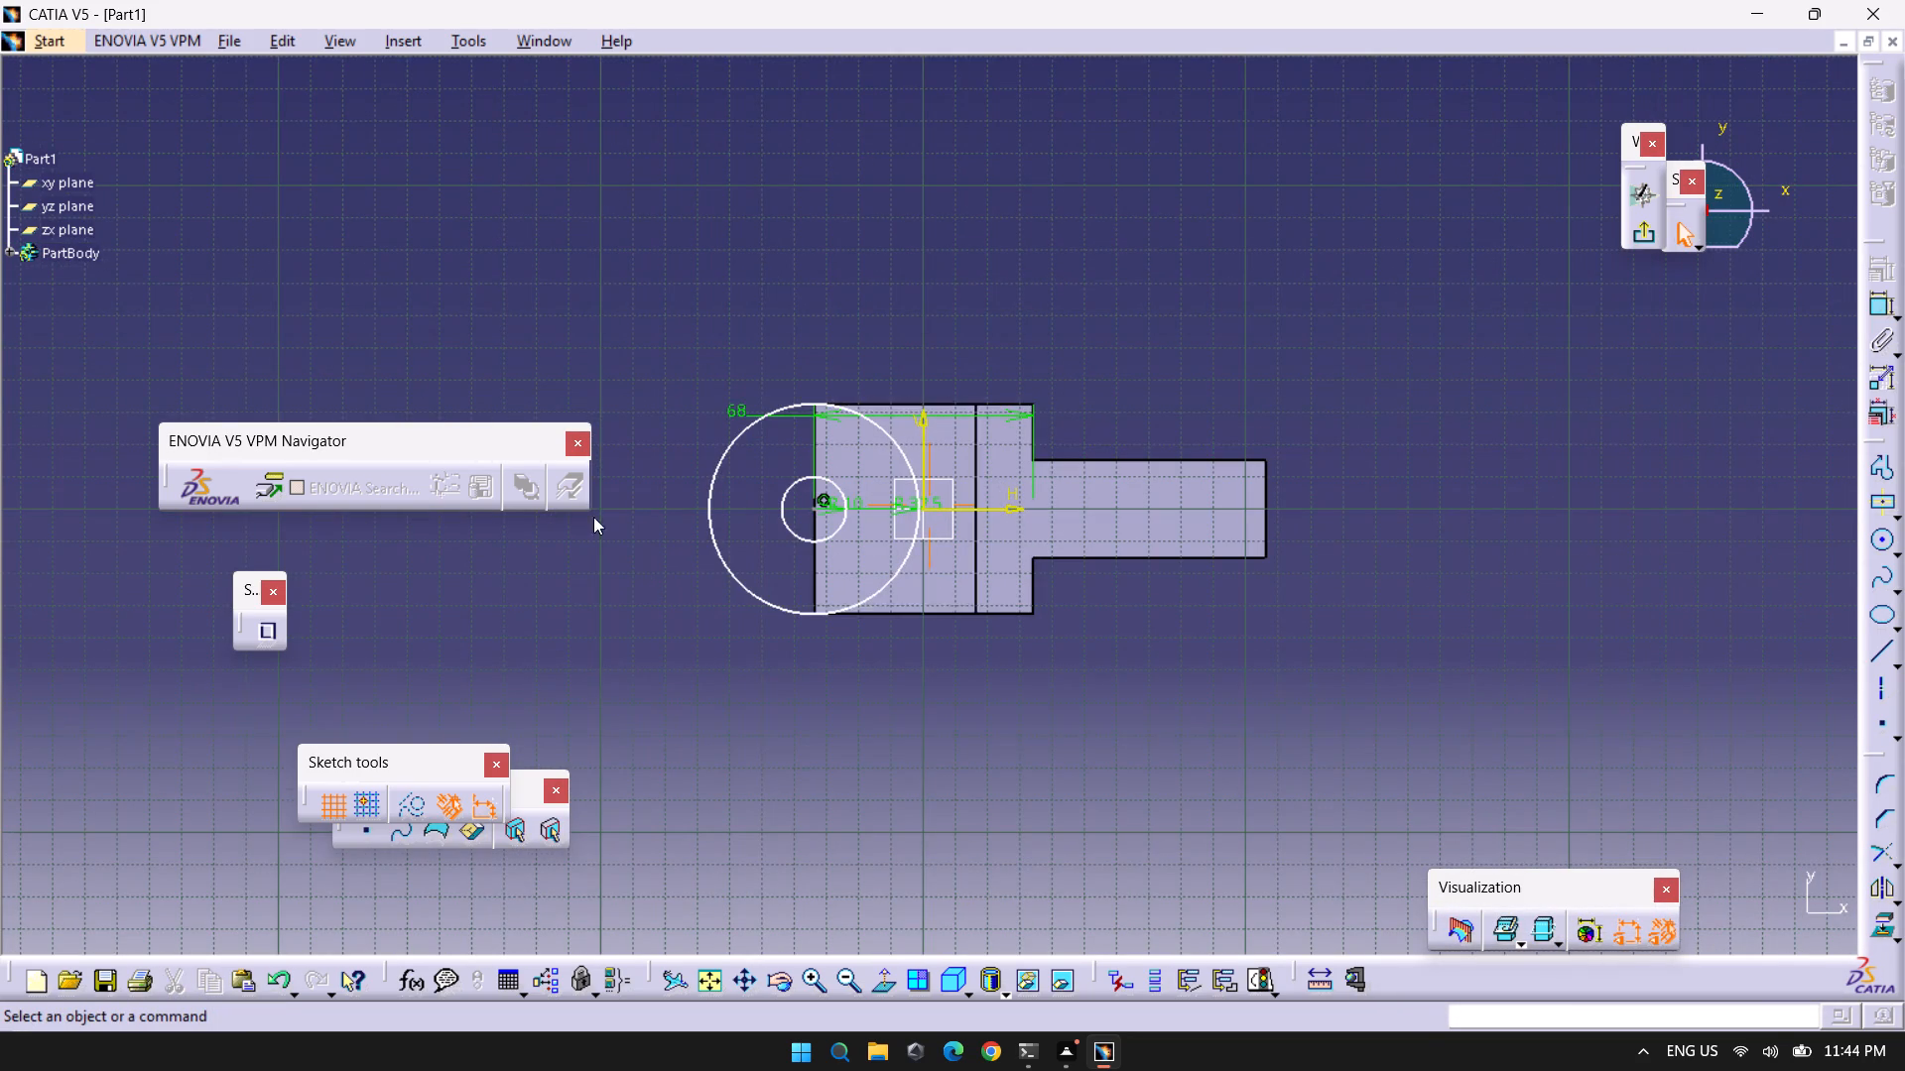
{"action": "left_click", "coordinate": [1654, 228]}
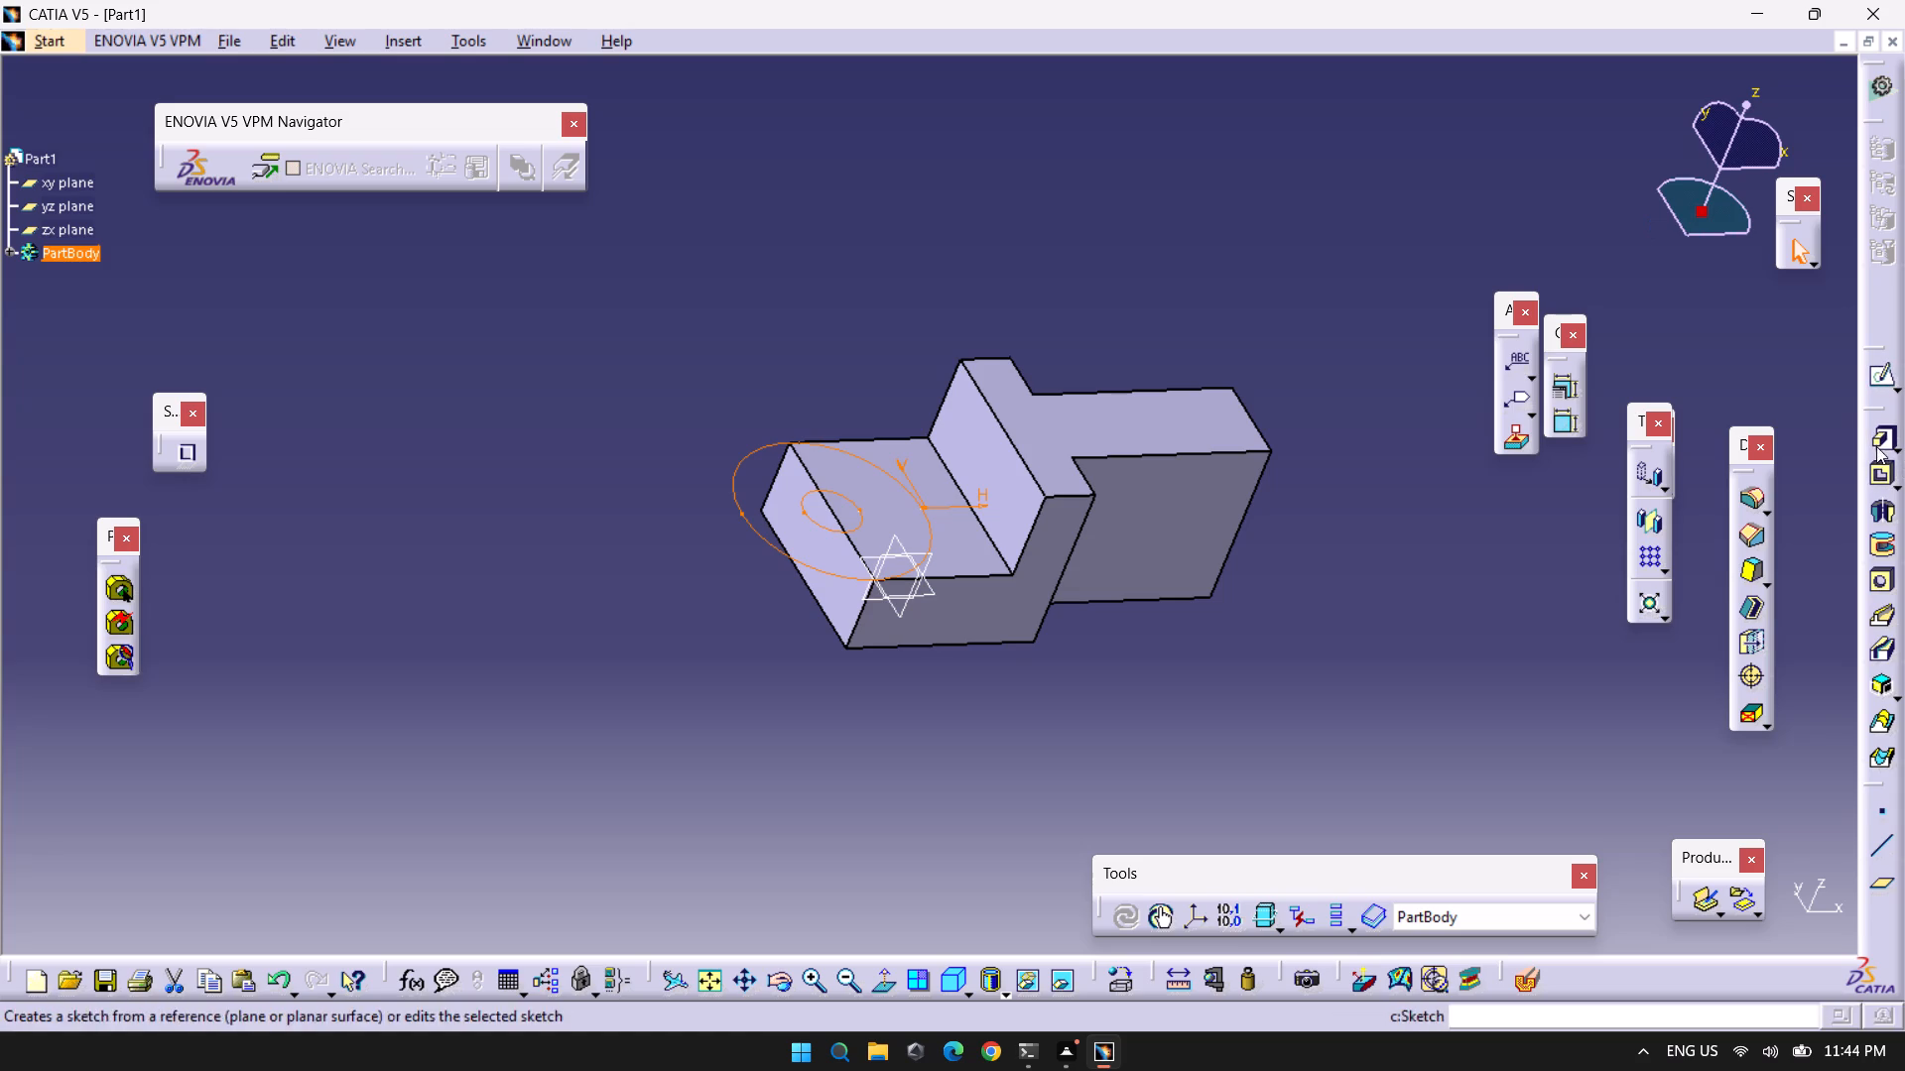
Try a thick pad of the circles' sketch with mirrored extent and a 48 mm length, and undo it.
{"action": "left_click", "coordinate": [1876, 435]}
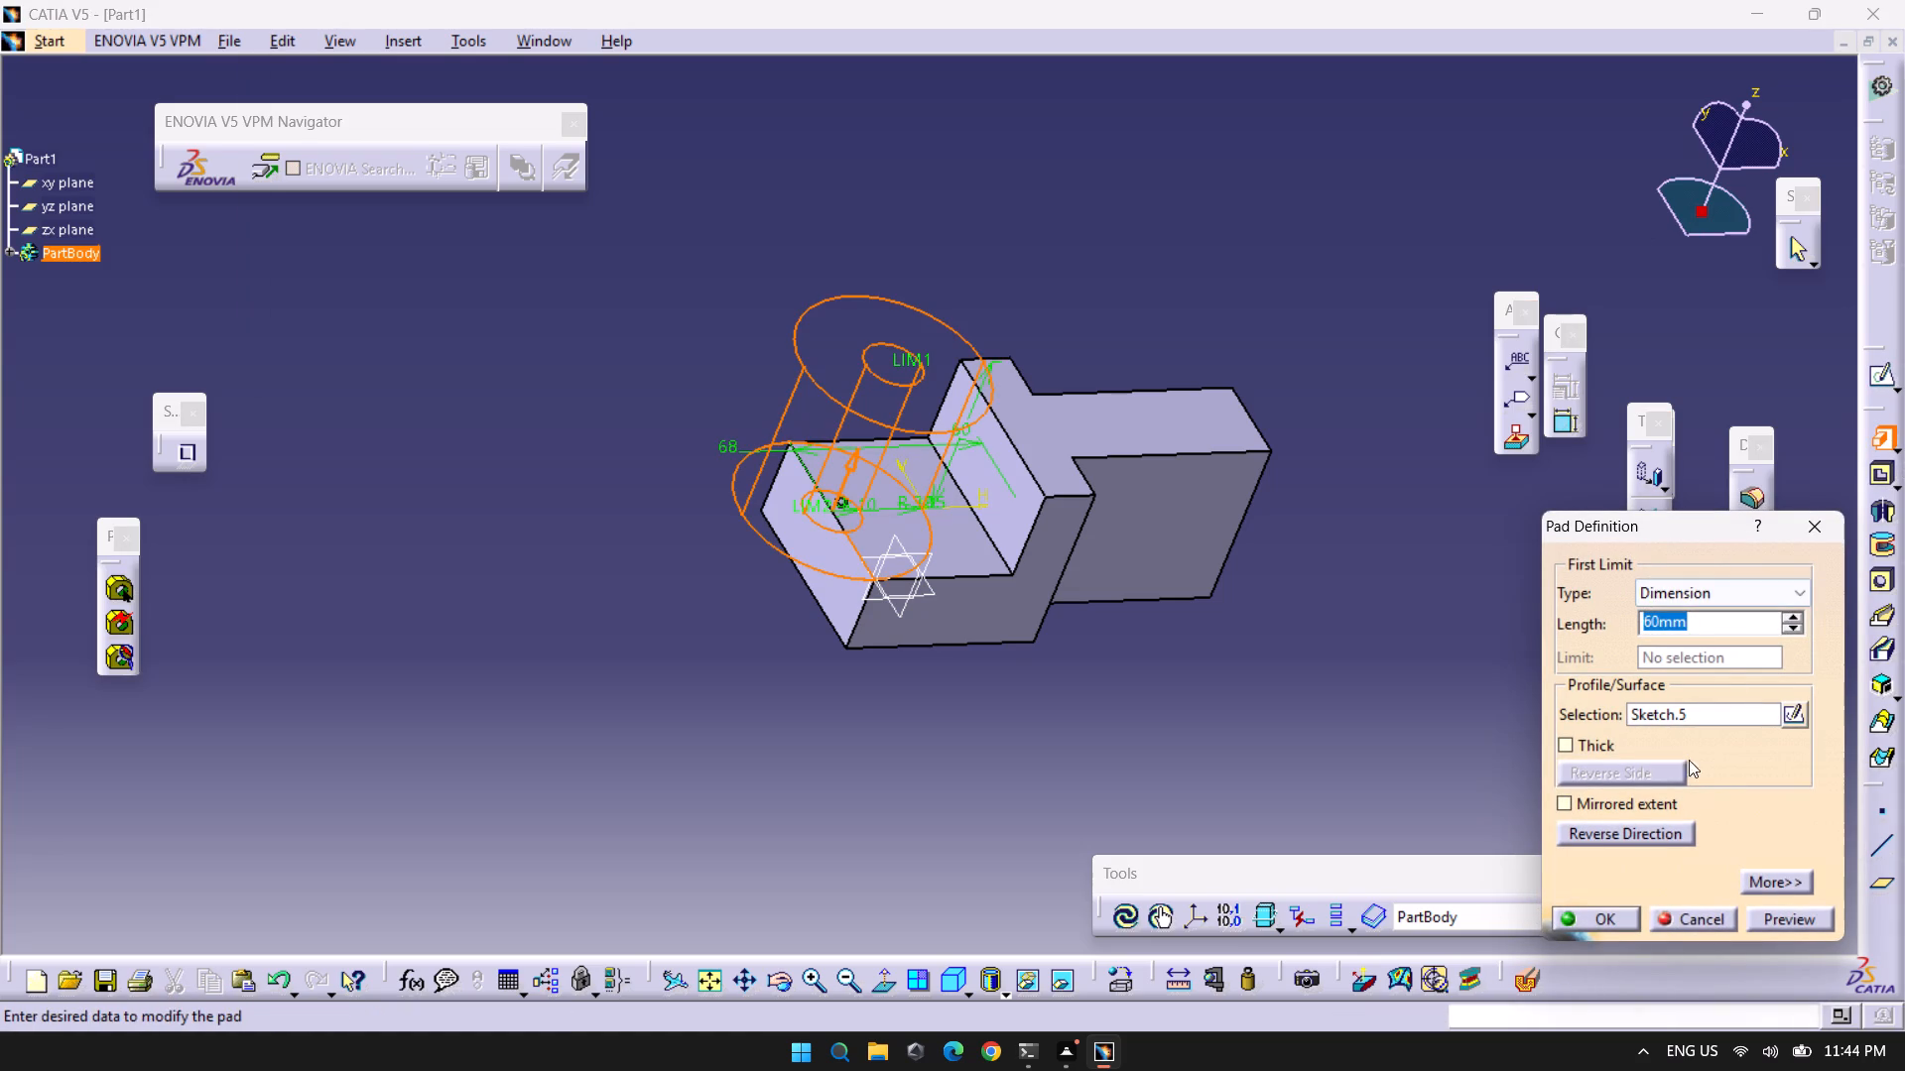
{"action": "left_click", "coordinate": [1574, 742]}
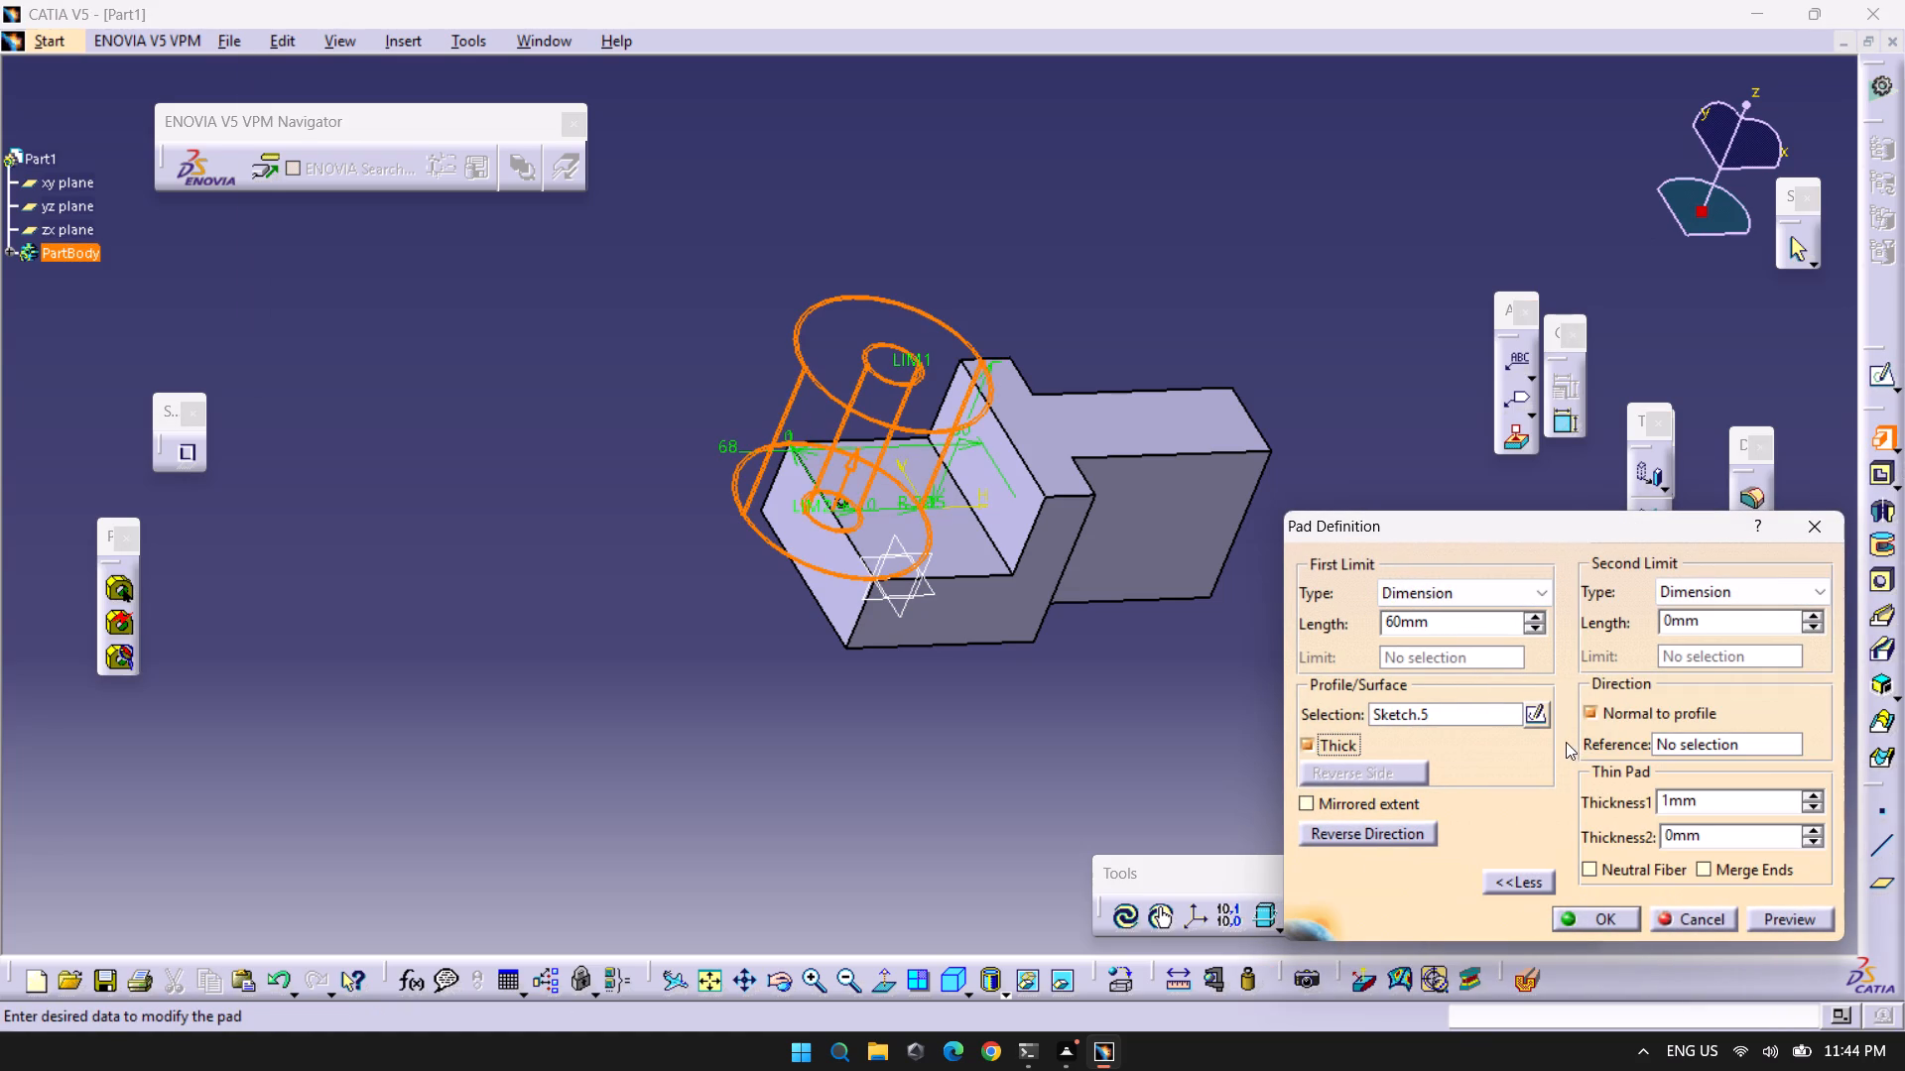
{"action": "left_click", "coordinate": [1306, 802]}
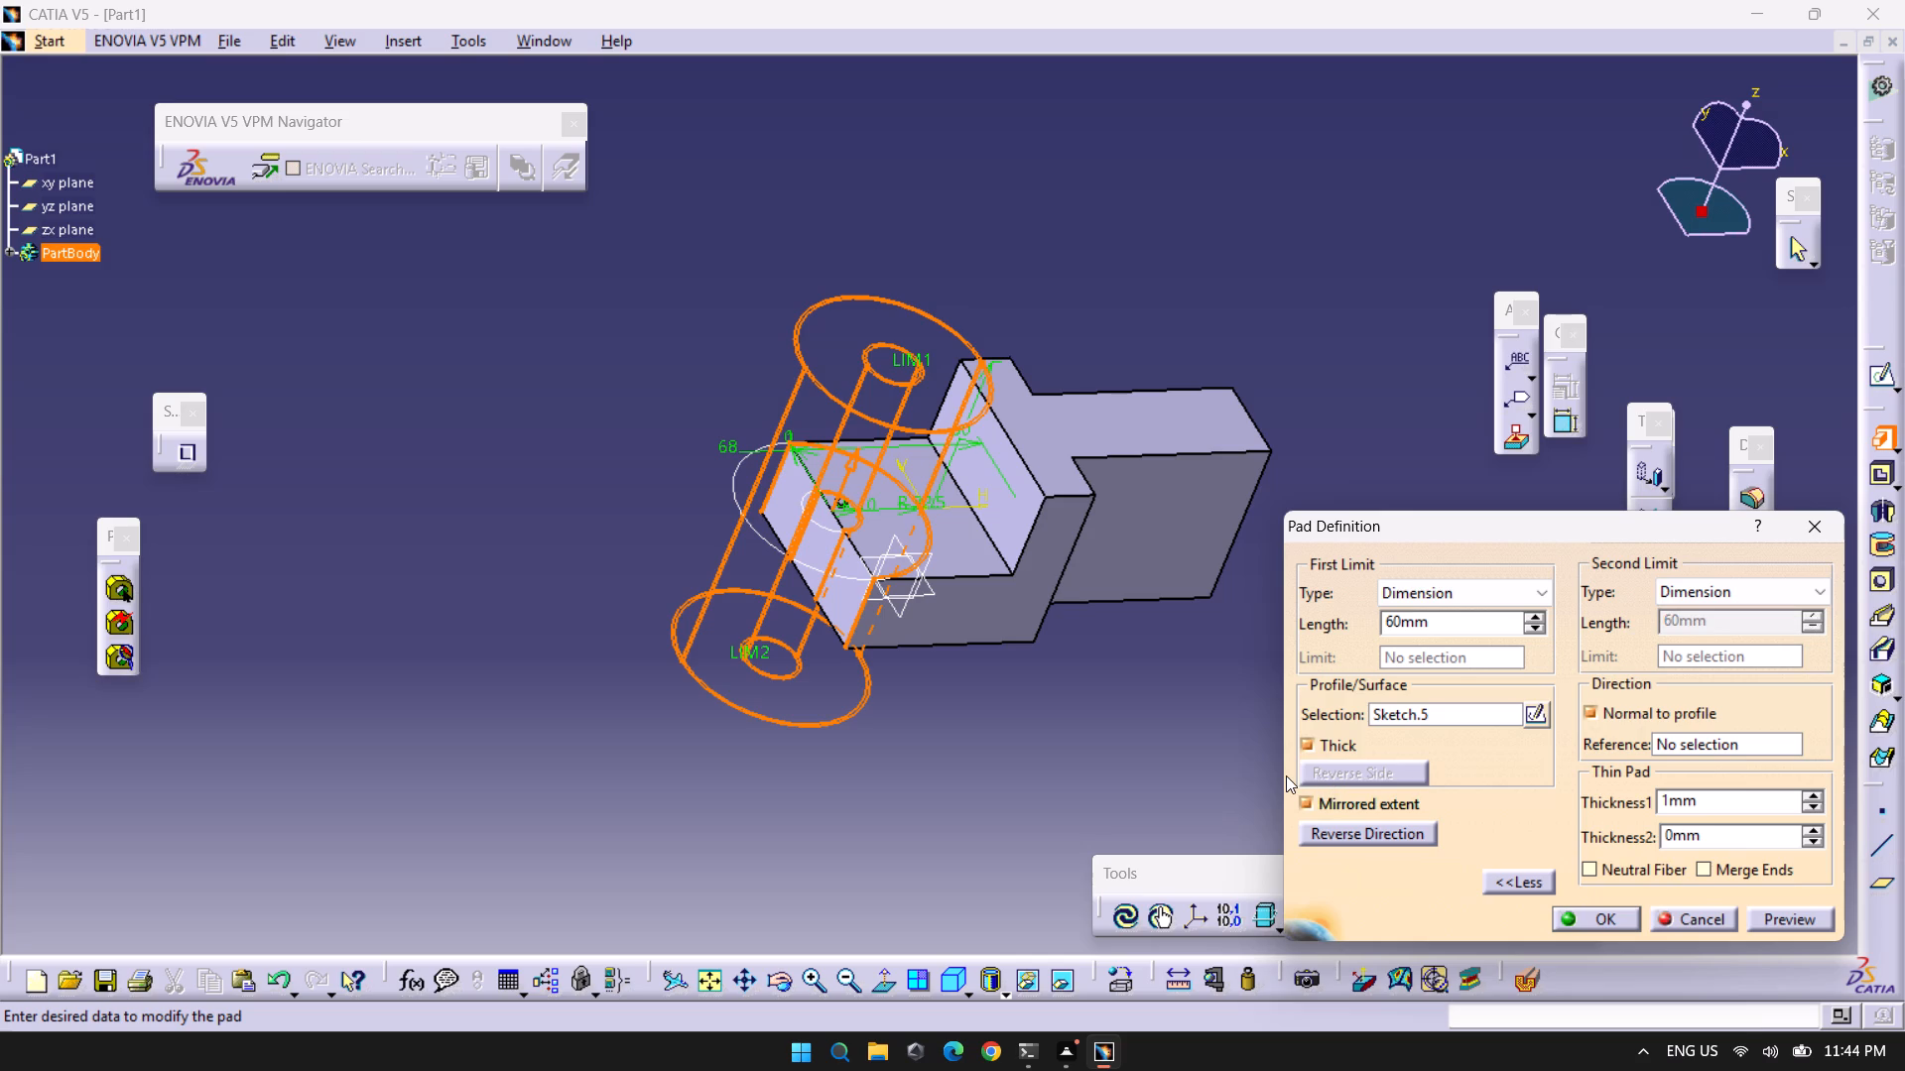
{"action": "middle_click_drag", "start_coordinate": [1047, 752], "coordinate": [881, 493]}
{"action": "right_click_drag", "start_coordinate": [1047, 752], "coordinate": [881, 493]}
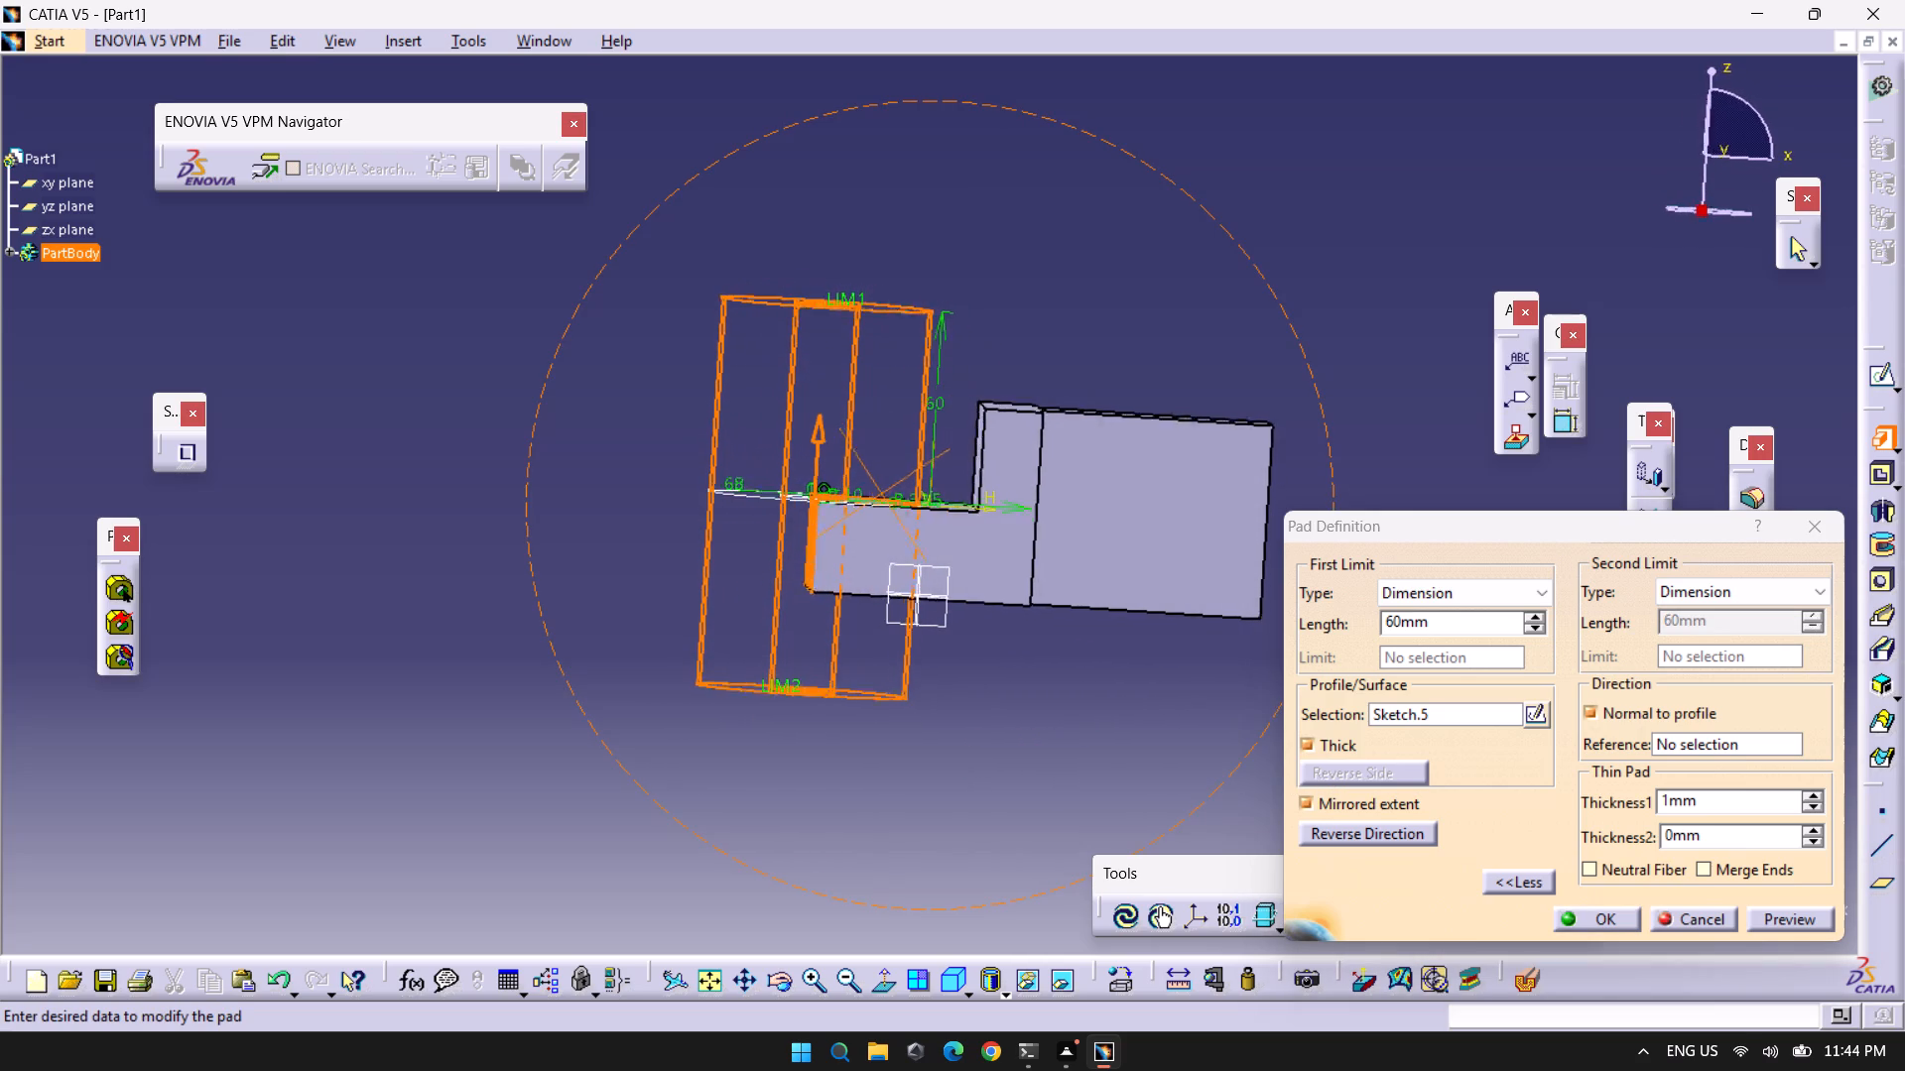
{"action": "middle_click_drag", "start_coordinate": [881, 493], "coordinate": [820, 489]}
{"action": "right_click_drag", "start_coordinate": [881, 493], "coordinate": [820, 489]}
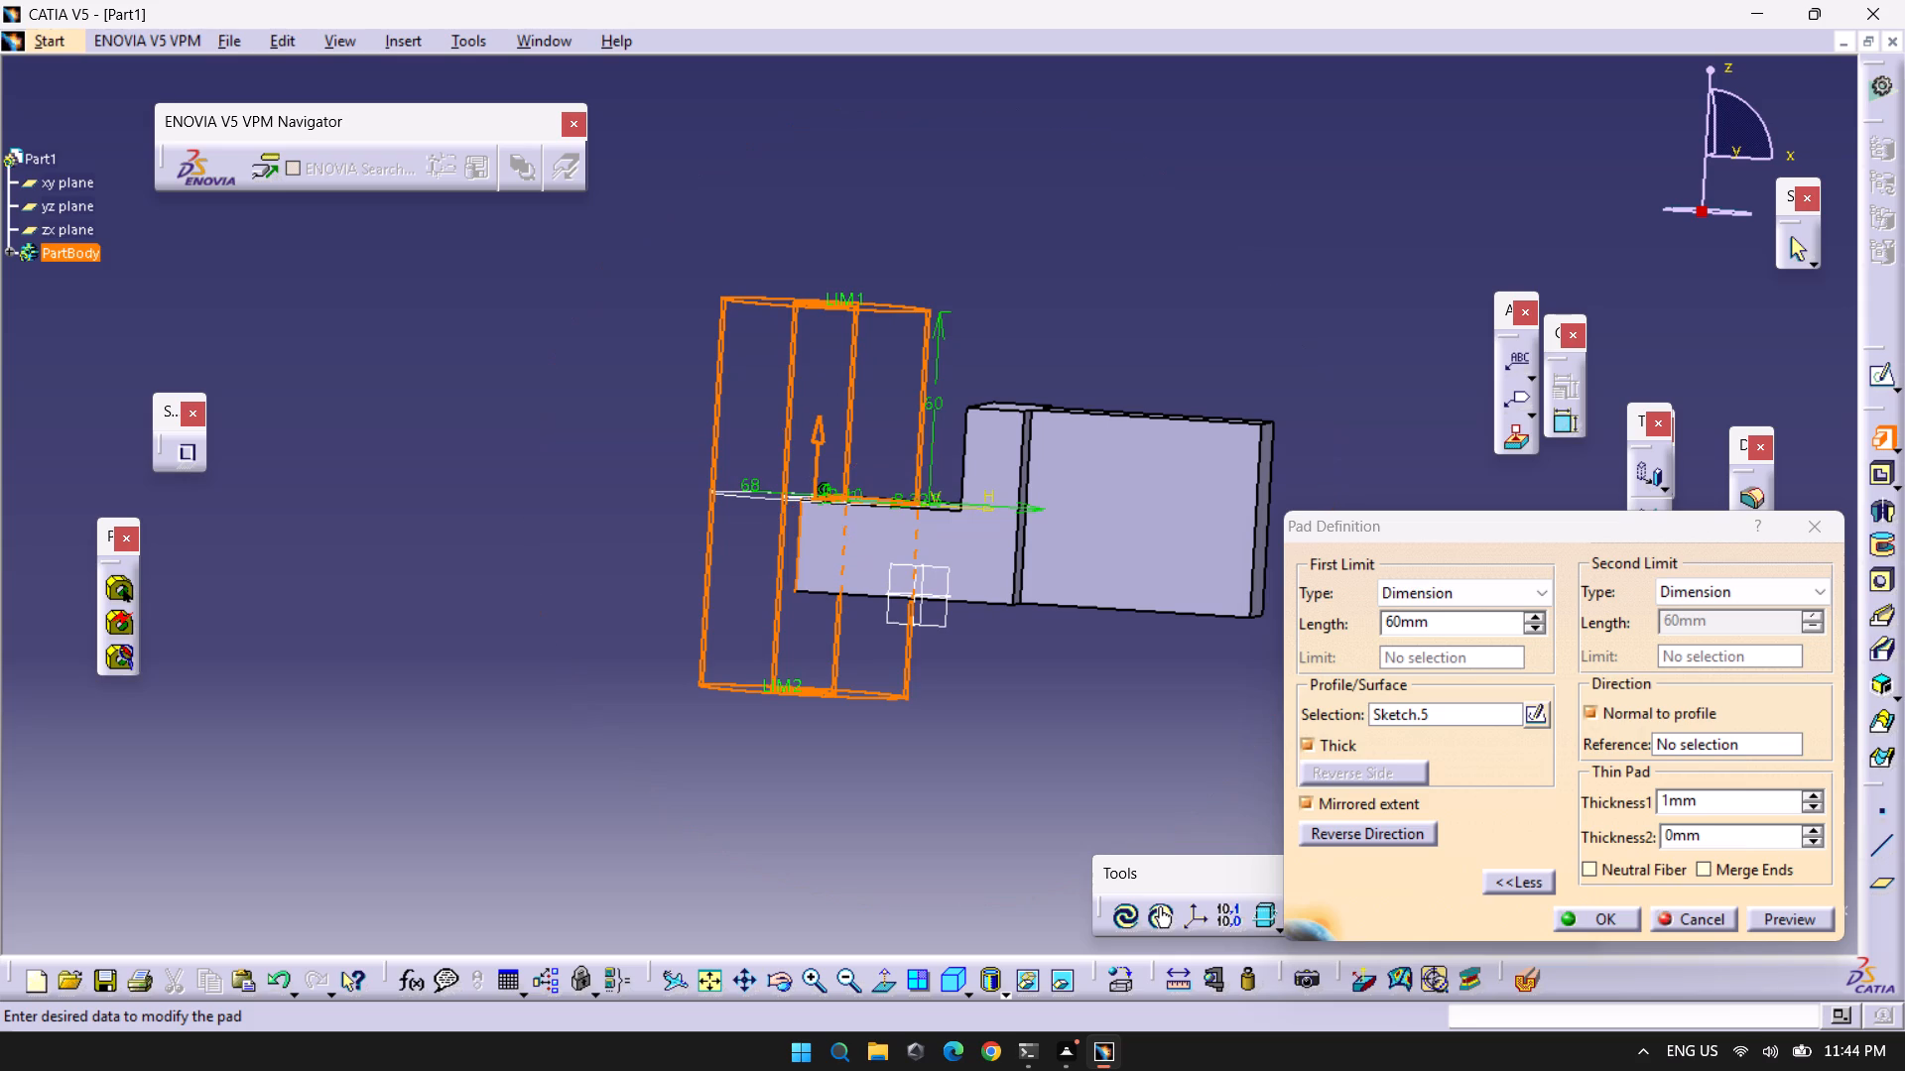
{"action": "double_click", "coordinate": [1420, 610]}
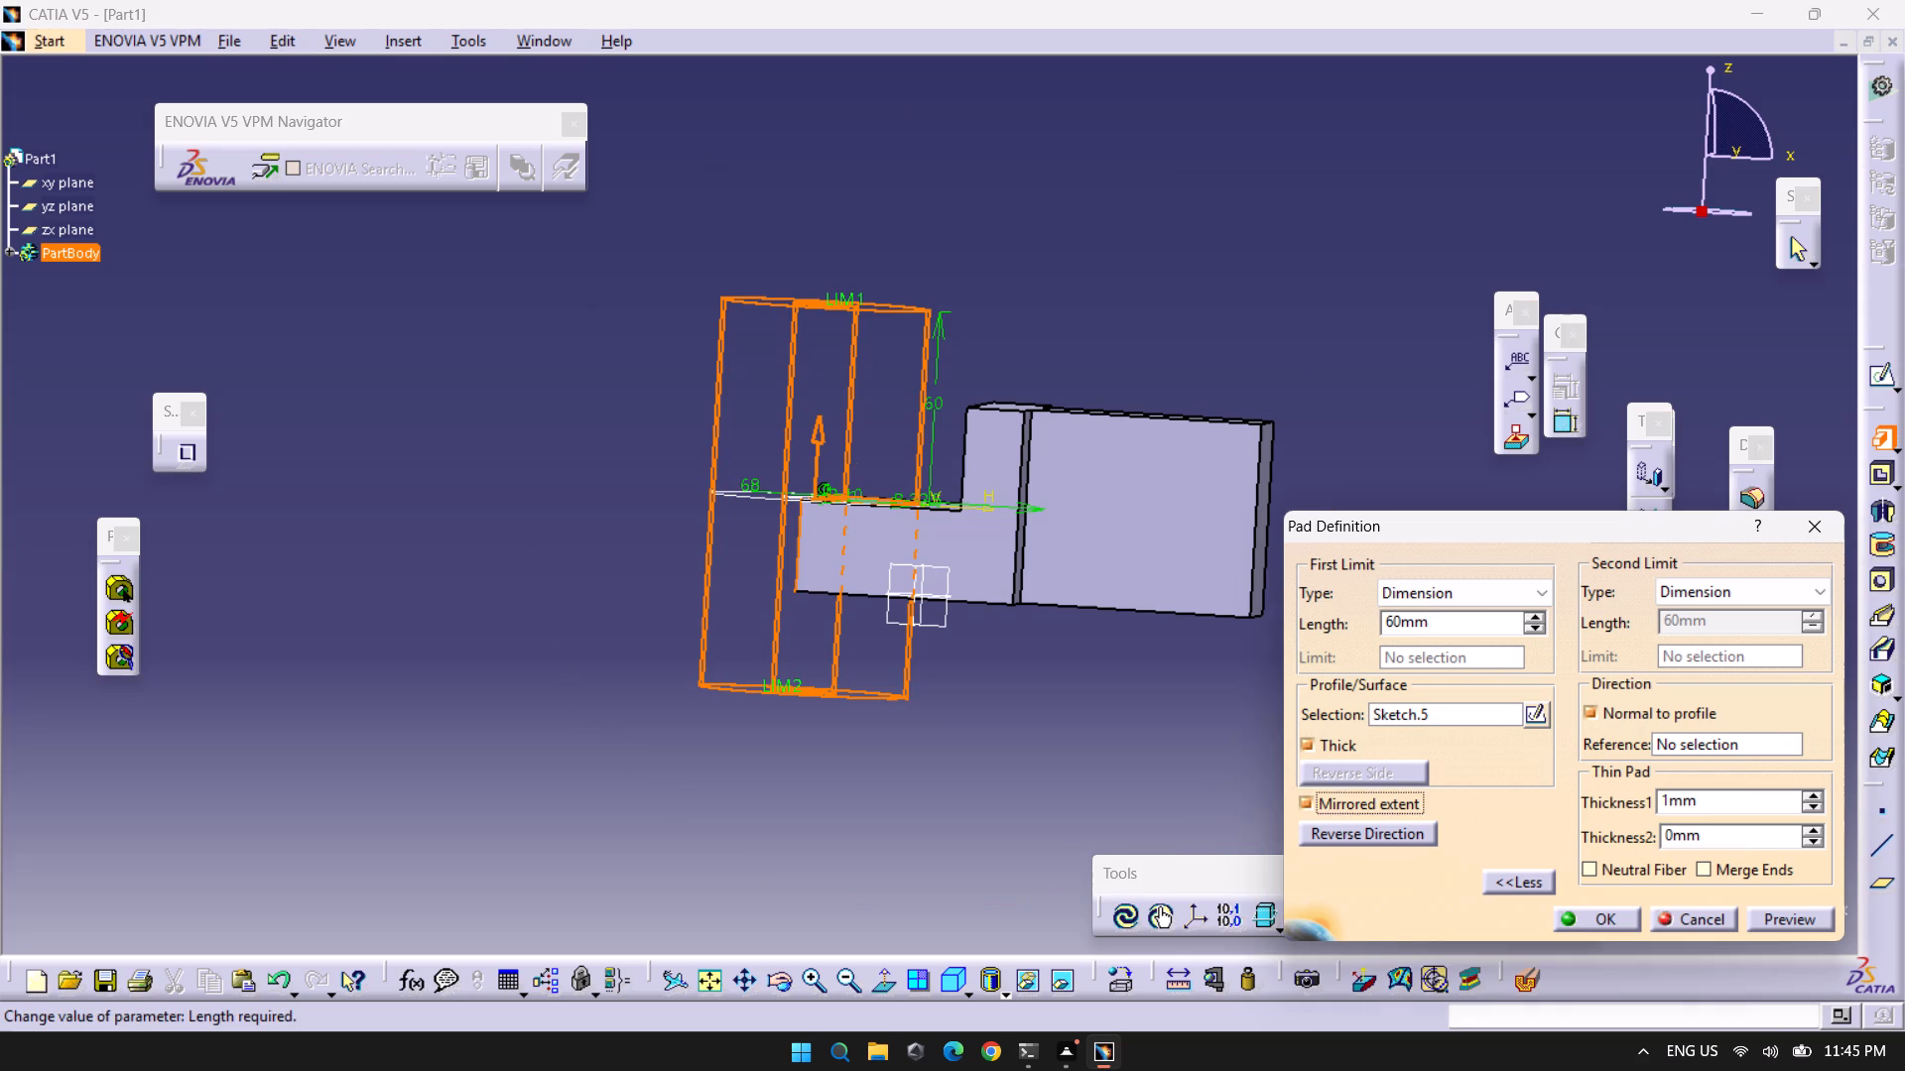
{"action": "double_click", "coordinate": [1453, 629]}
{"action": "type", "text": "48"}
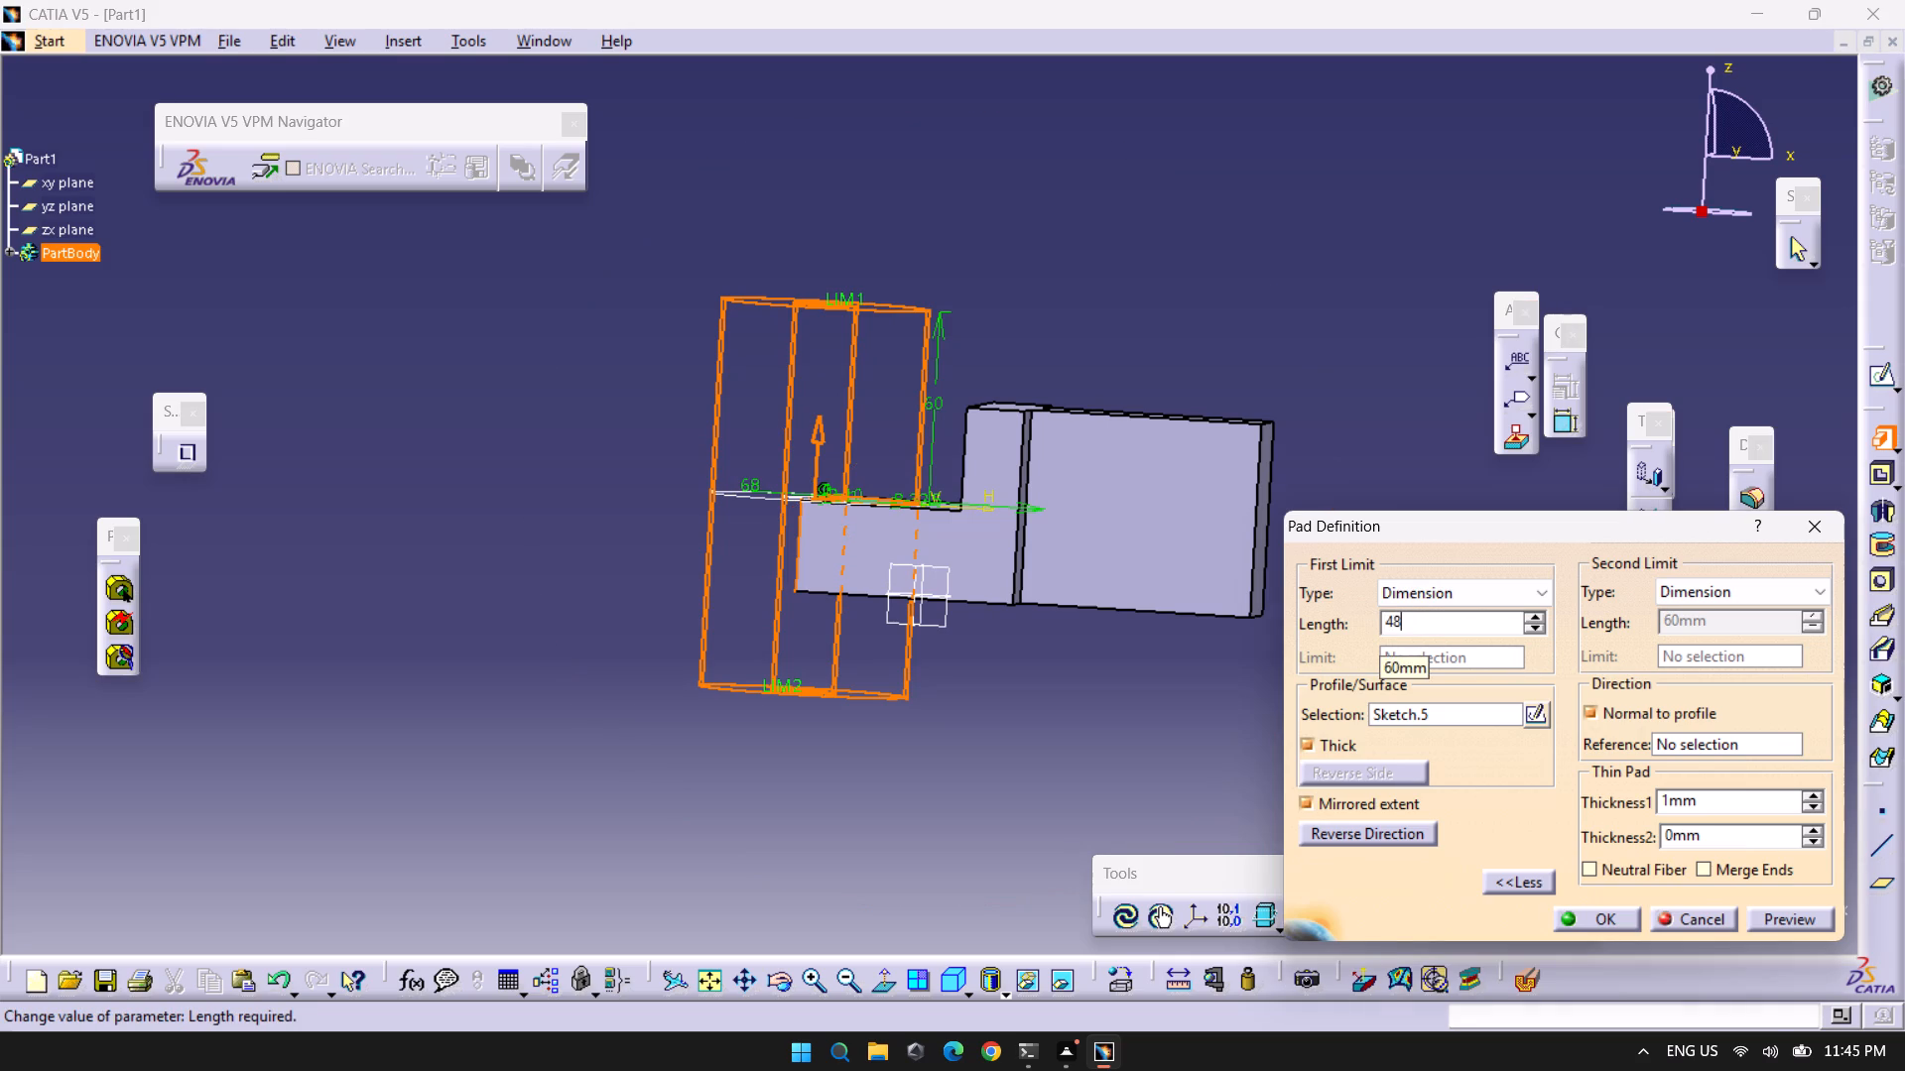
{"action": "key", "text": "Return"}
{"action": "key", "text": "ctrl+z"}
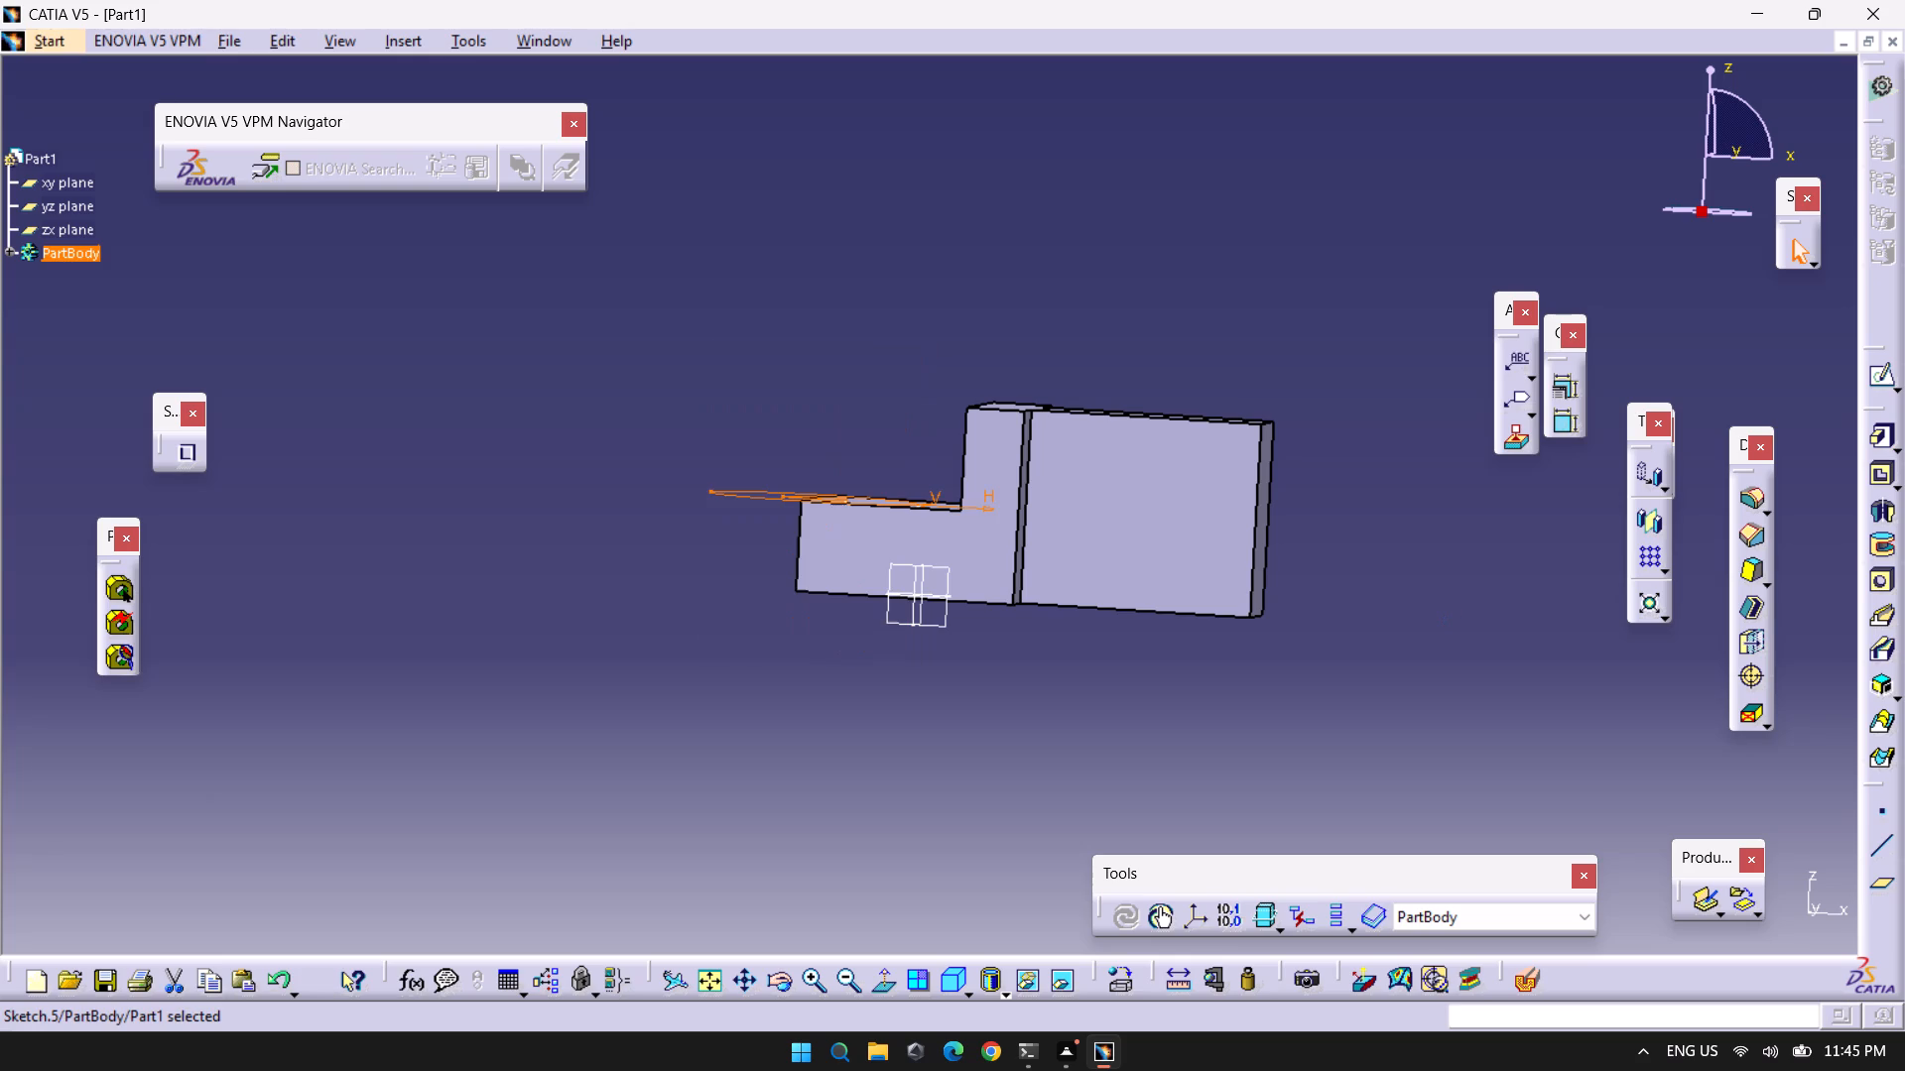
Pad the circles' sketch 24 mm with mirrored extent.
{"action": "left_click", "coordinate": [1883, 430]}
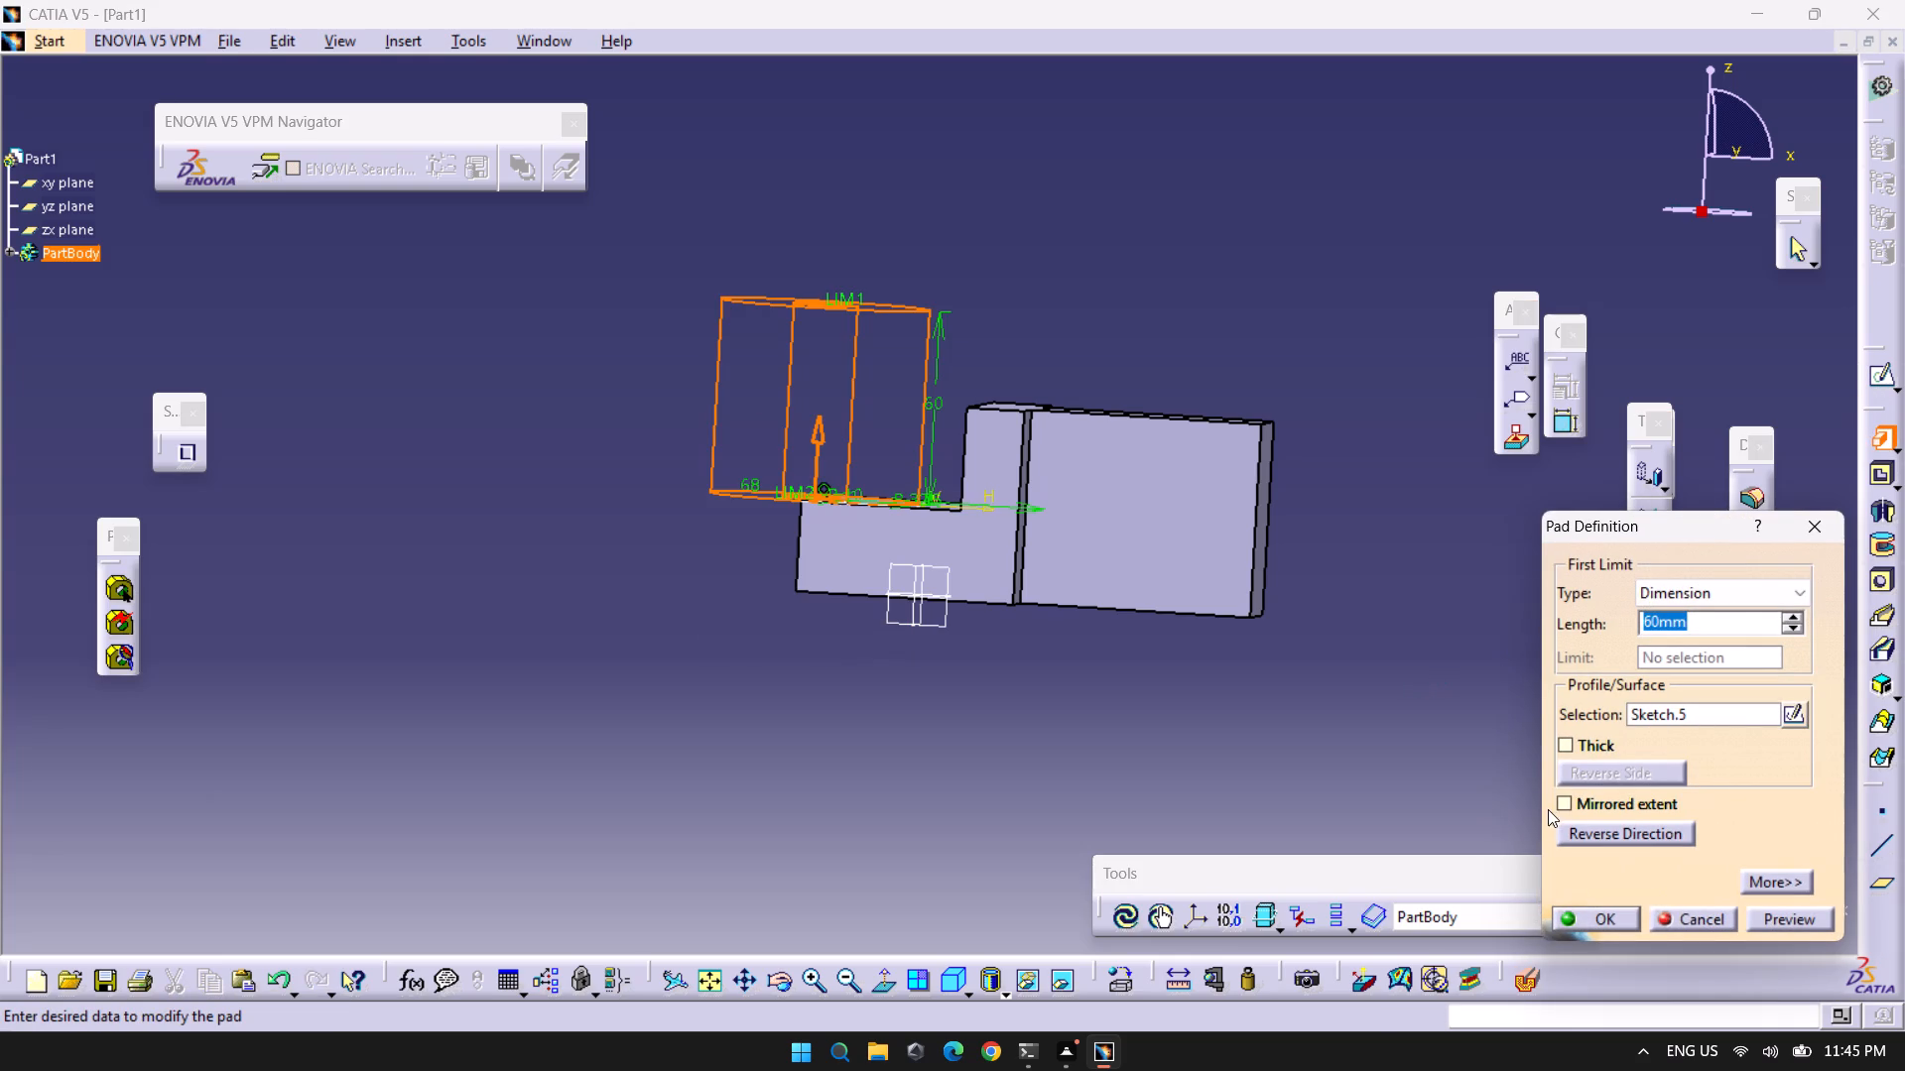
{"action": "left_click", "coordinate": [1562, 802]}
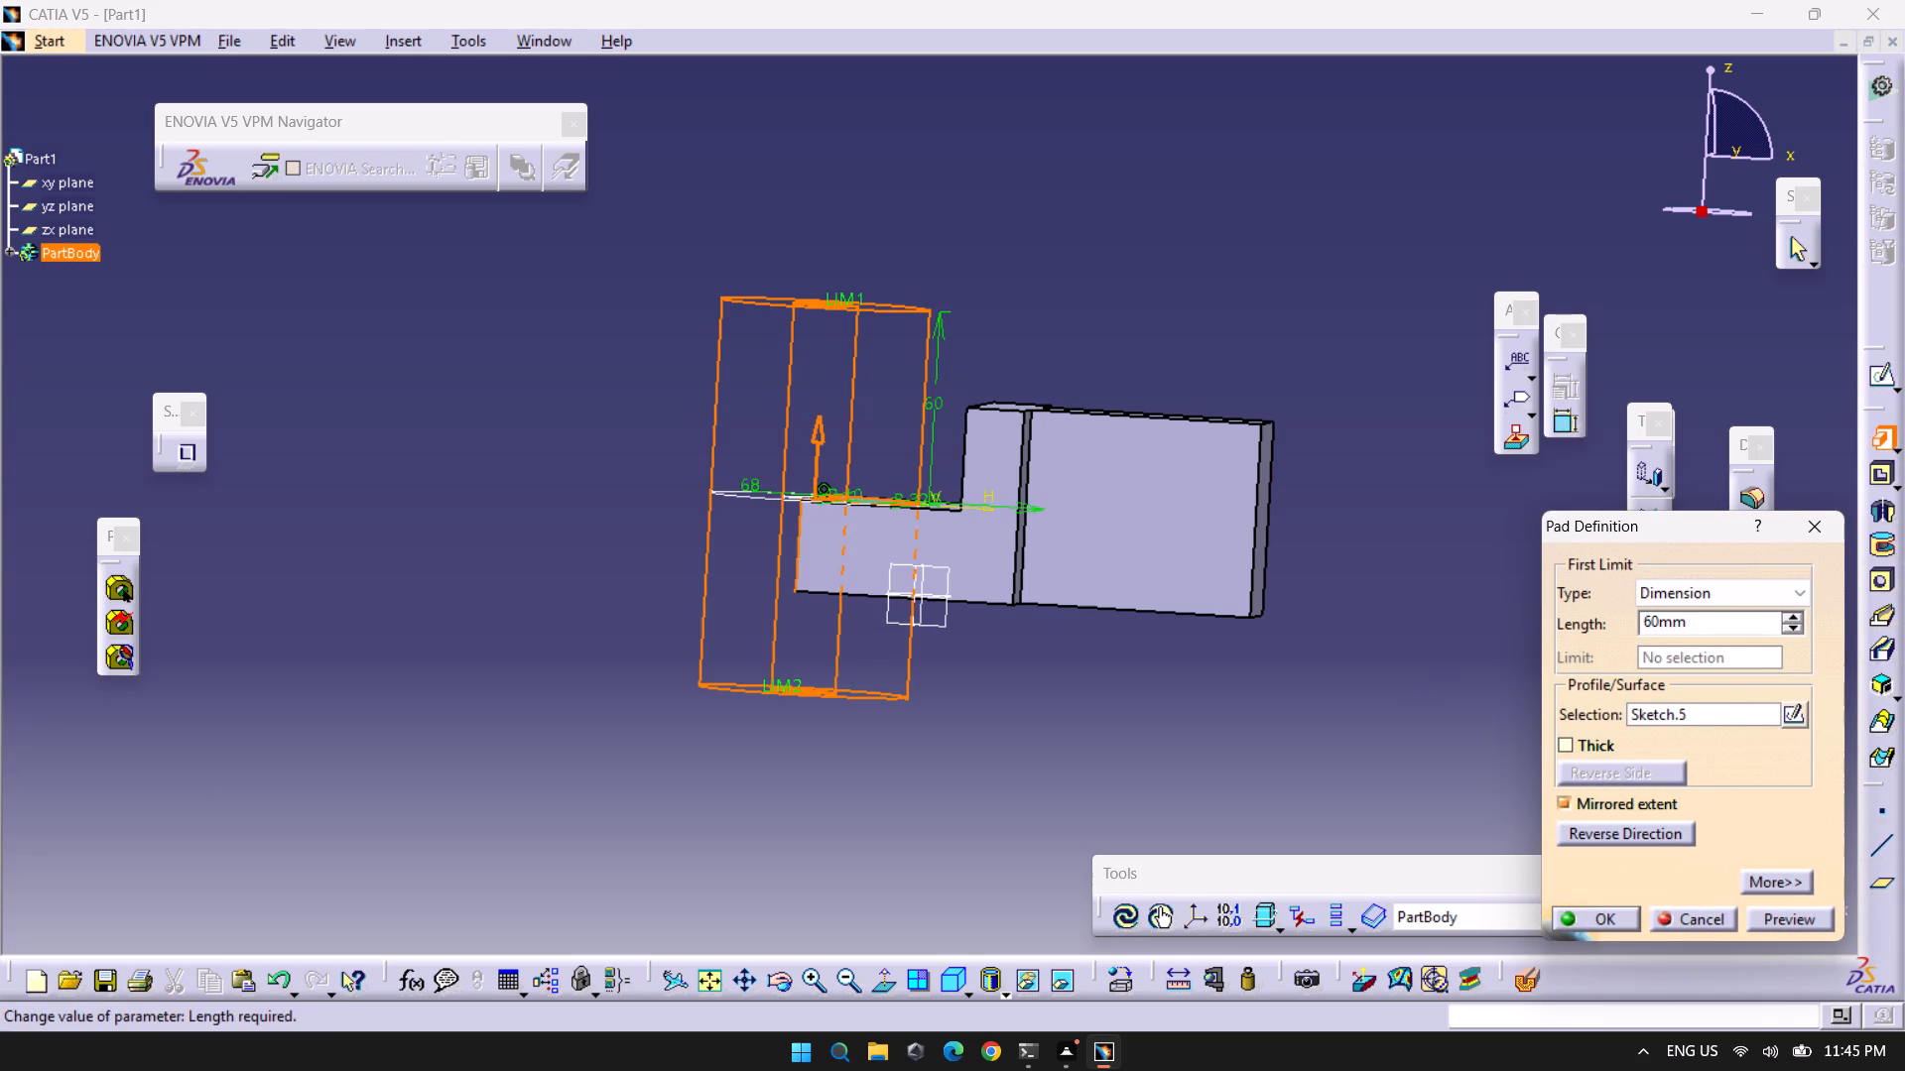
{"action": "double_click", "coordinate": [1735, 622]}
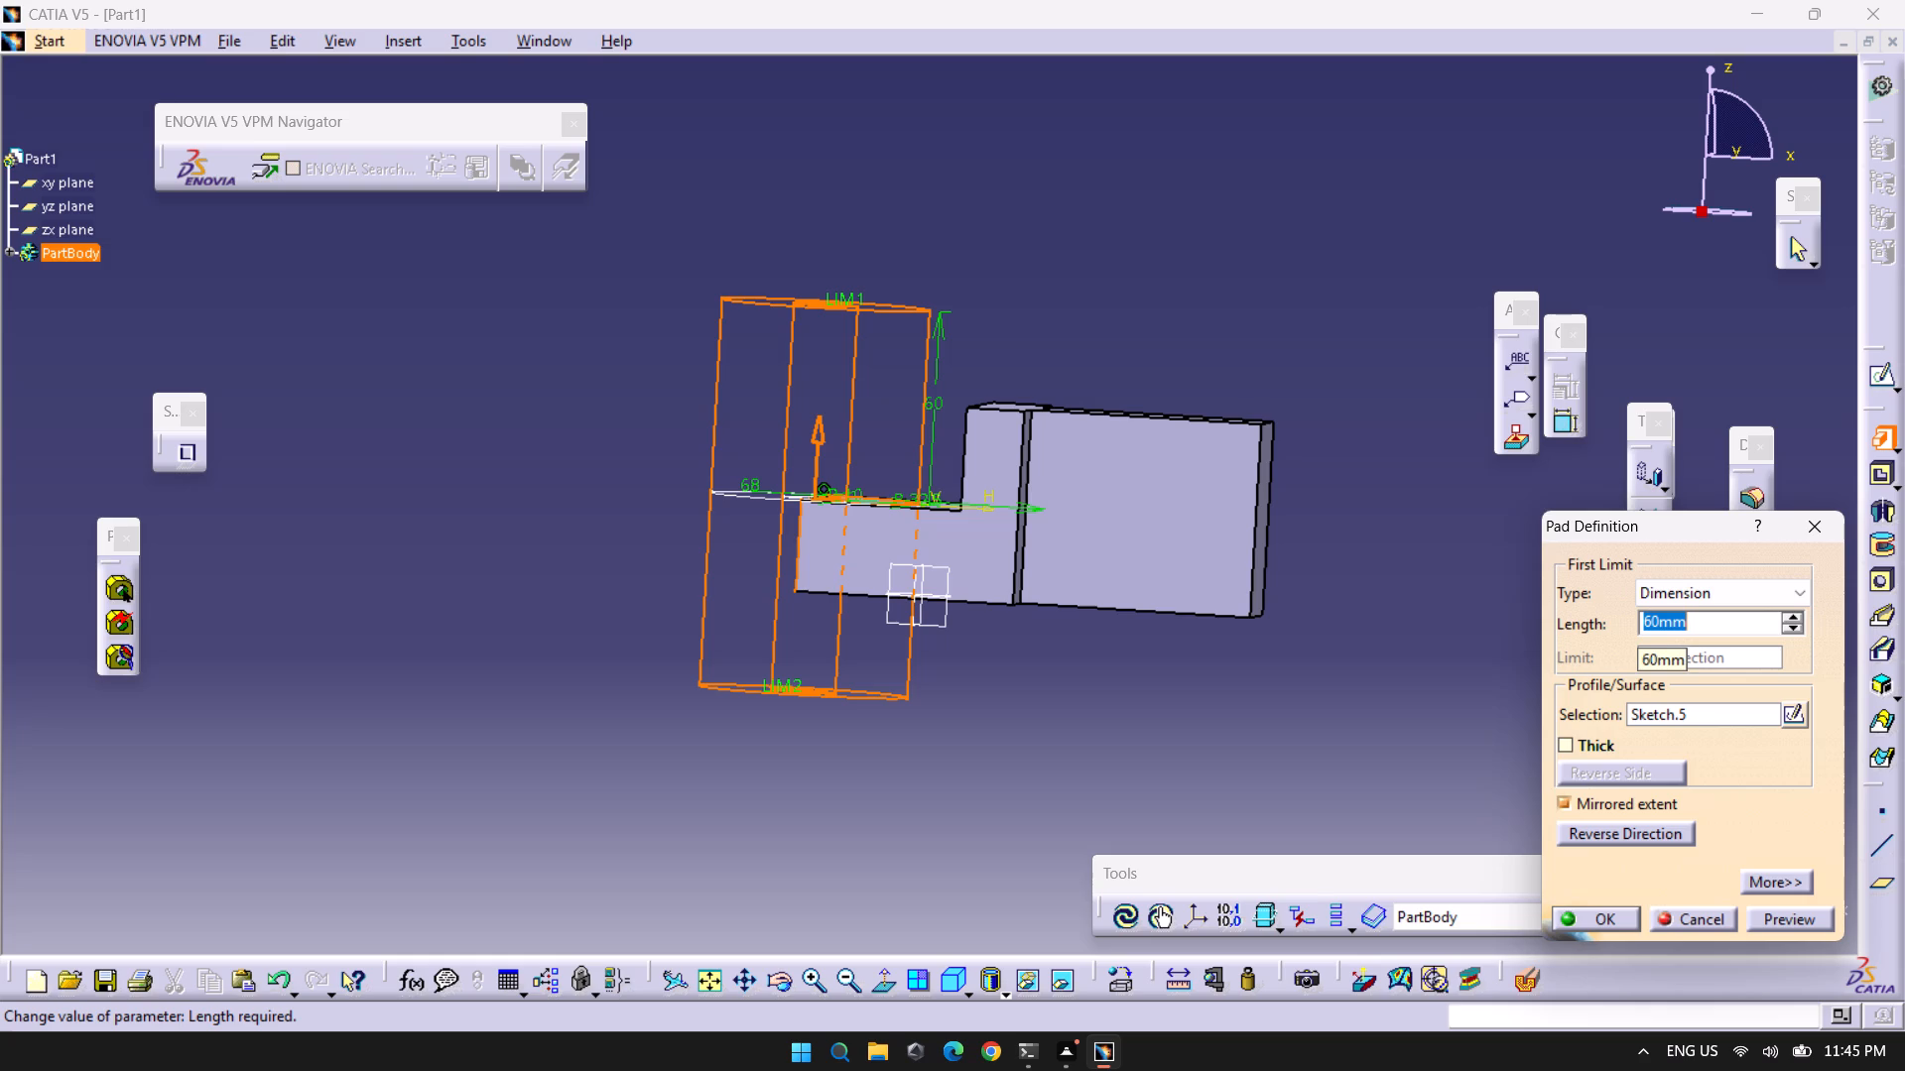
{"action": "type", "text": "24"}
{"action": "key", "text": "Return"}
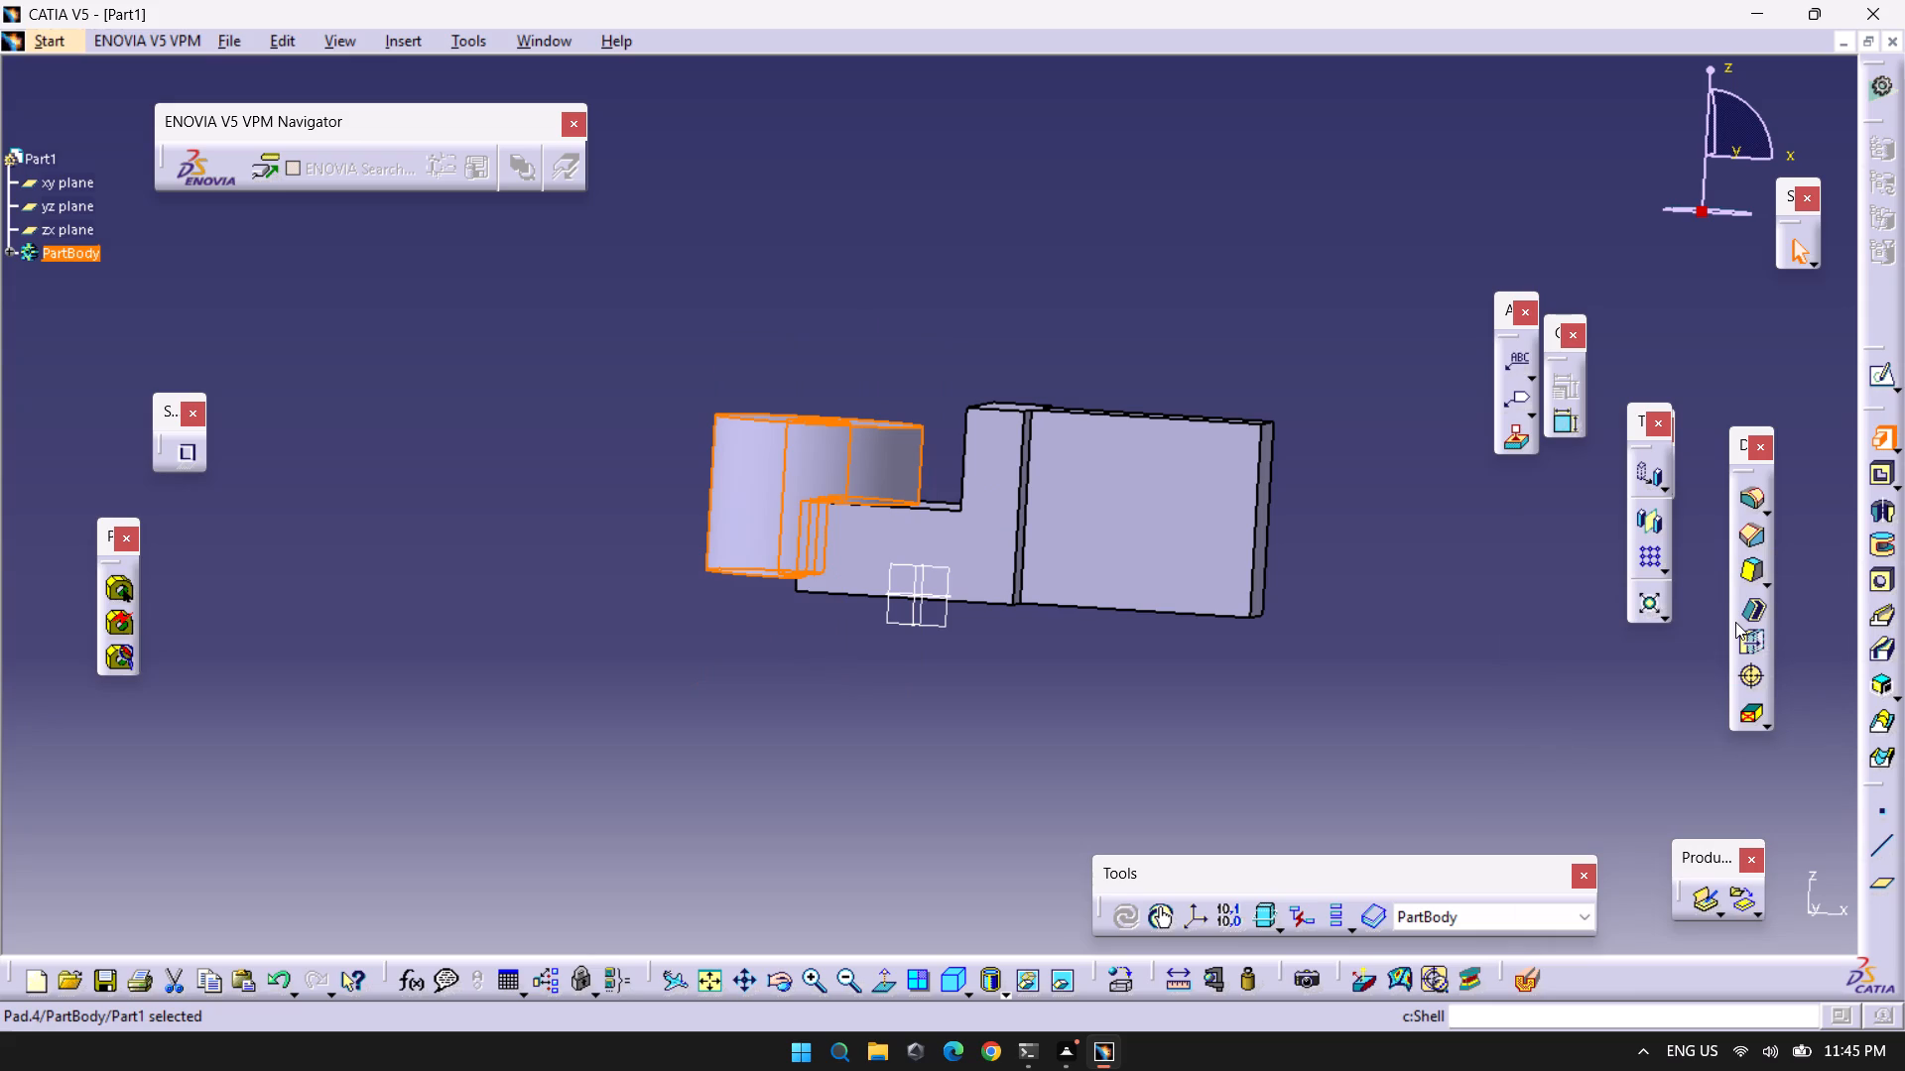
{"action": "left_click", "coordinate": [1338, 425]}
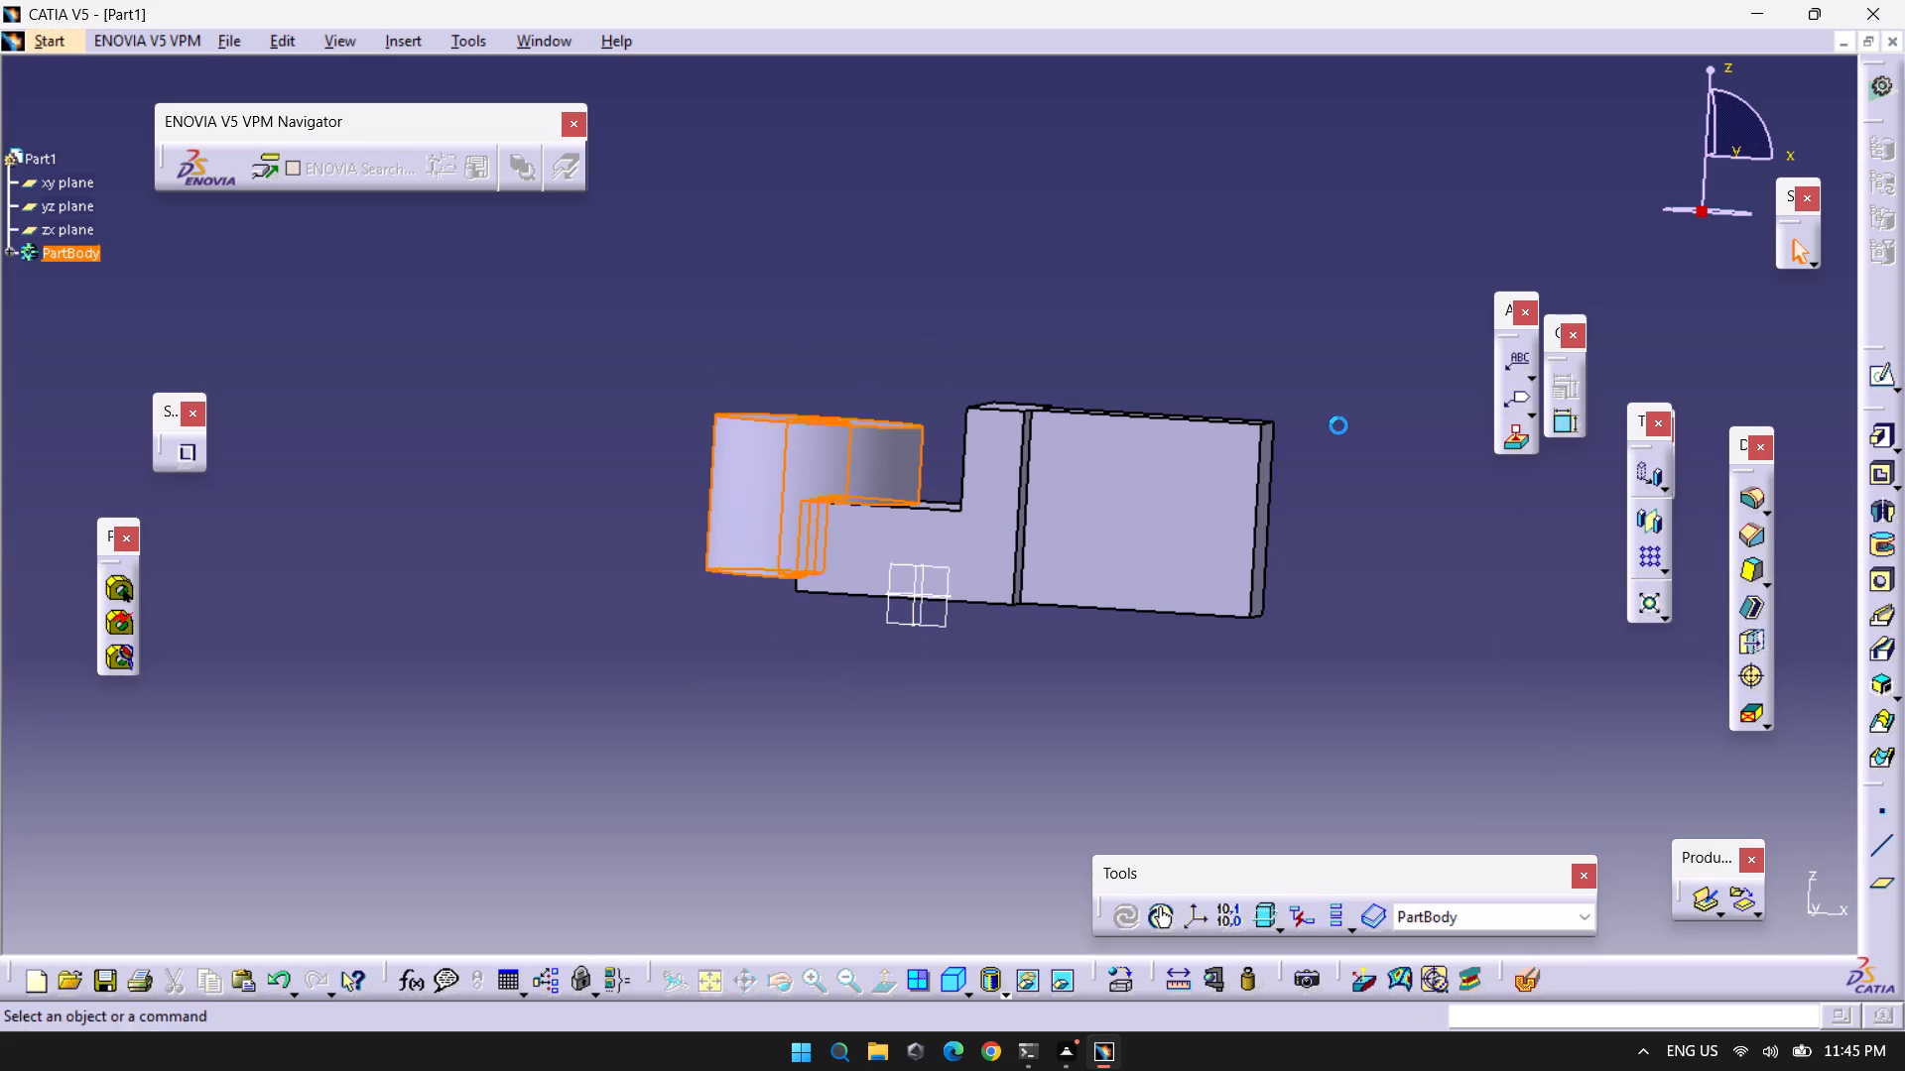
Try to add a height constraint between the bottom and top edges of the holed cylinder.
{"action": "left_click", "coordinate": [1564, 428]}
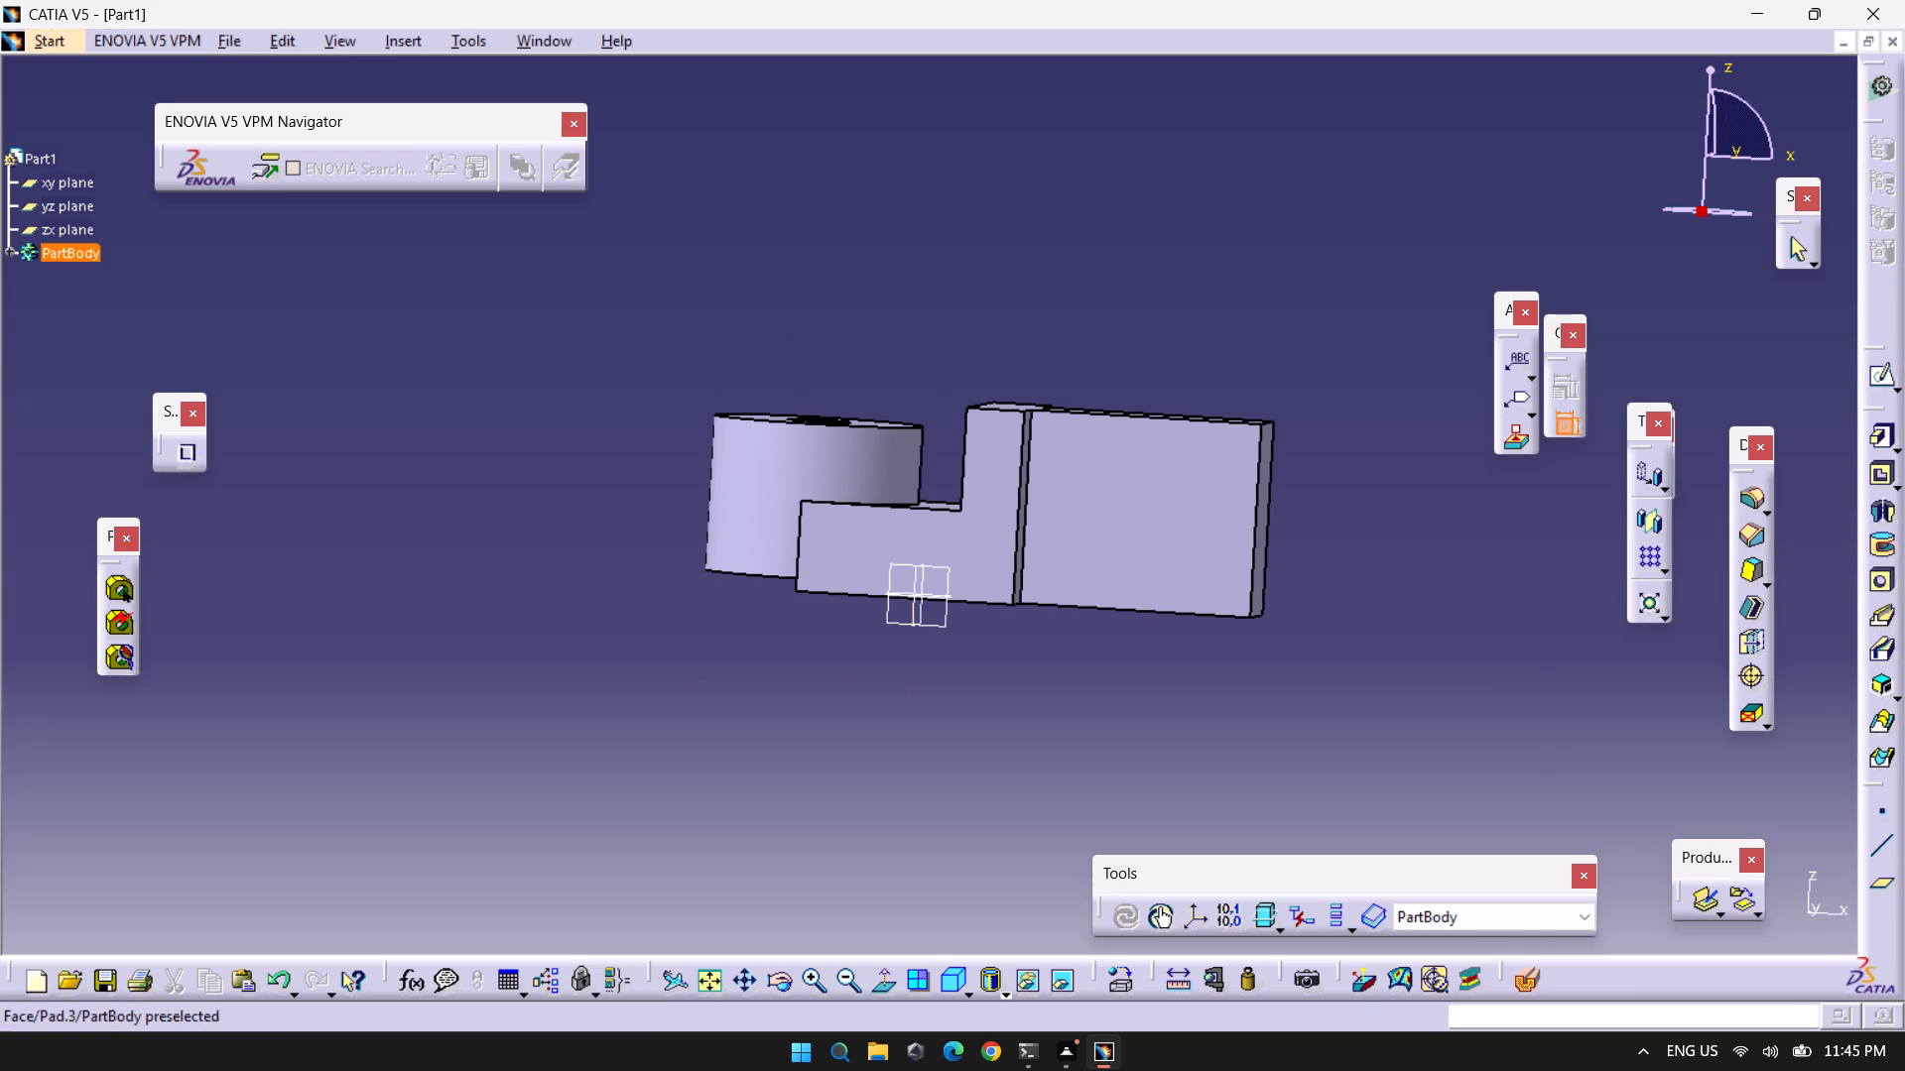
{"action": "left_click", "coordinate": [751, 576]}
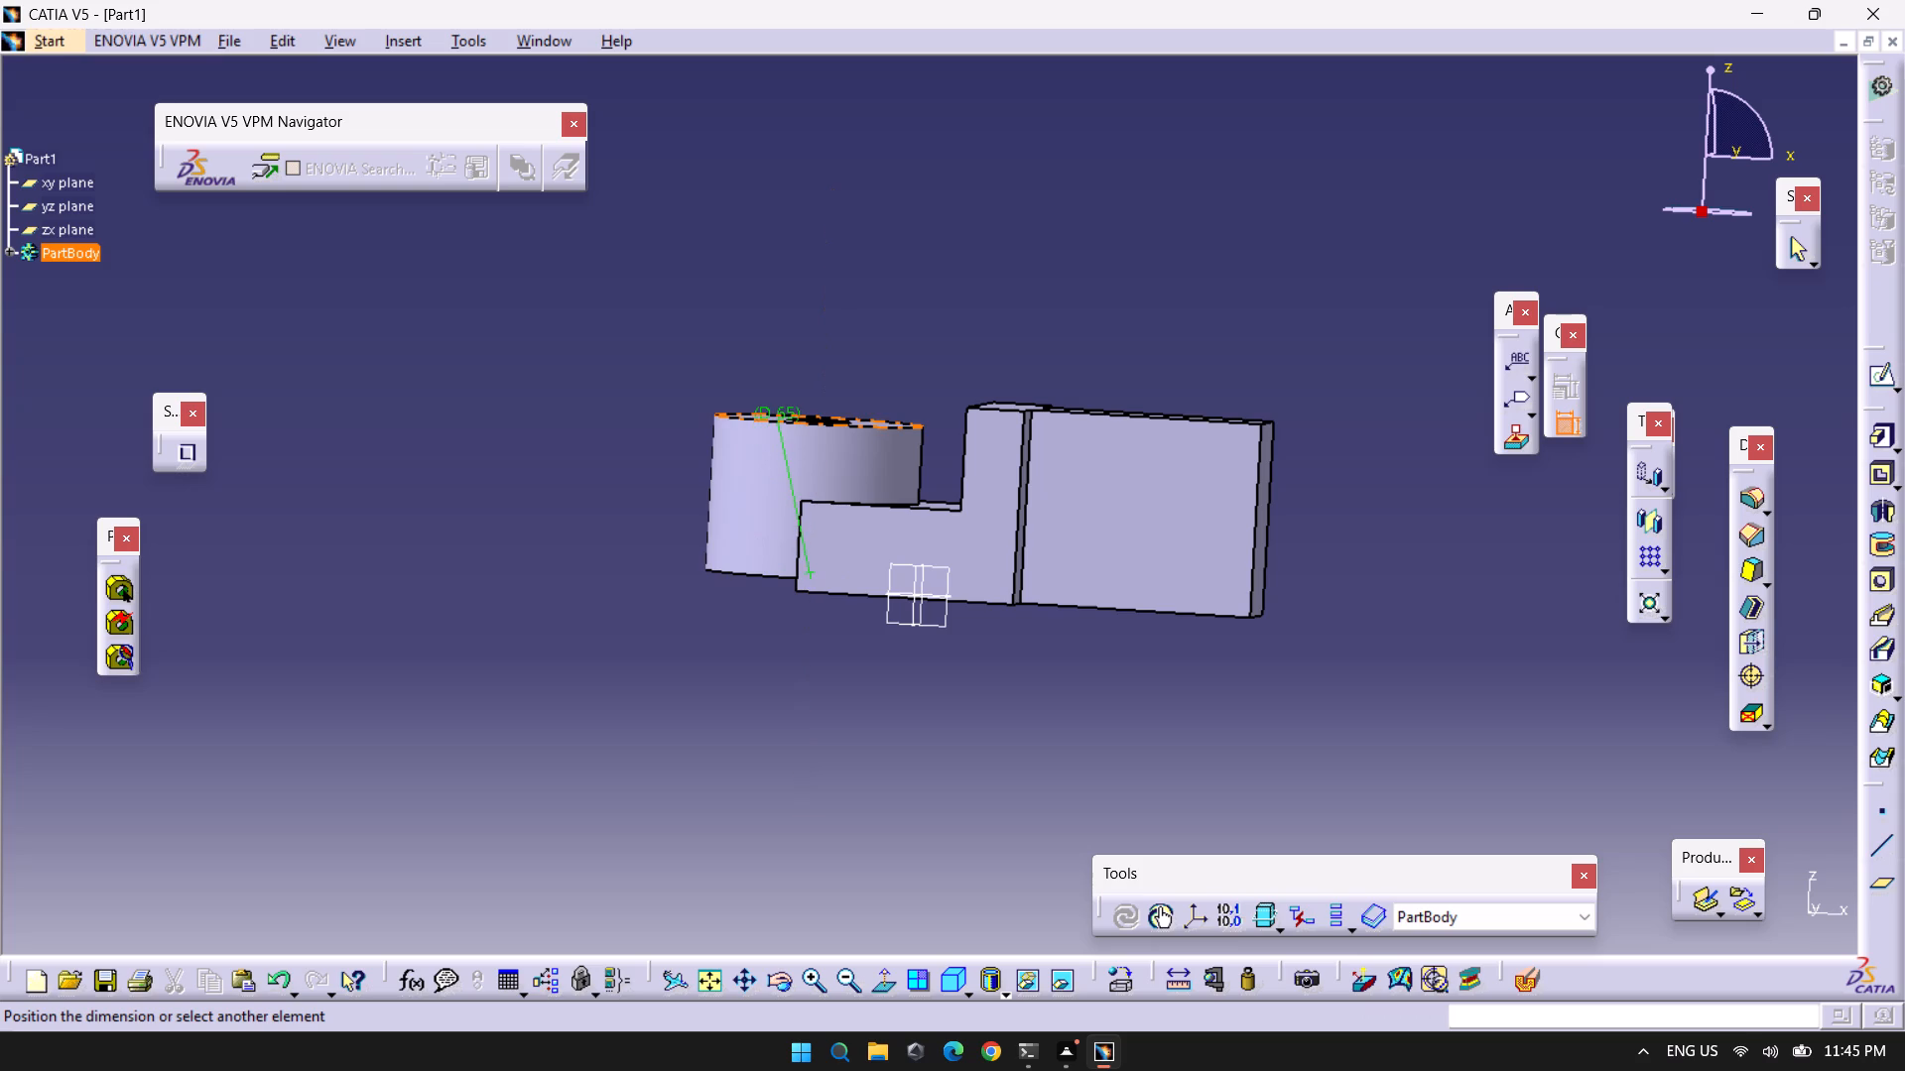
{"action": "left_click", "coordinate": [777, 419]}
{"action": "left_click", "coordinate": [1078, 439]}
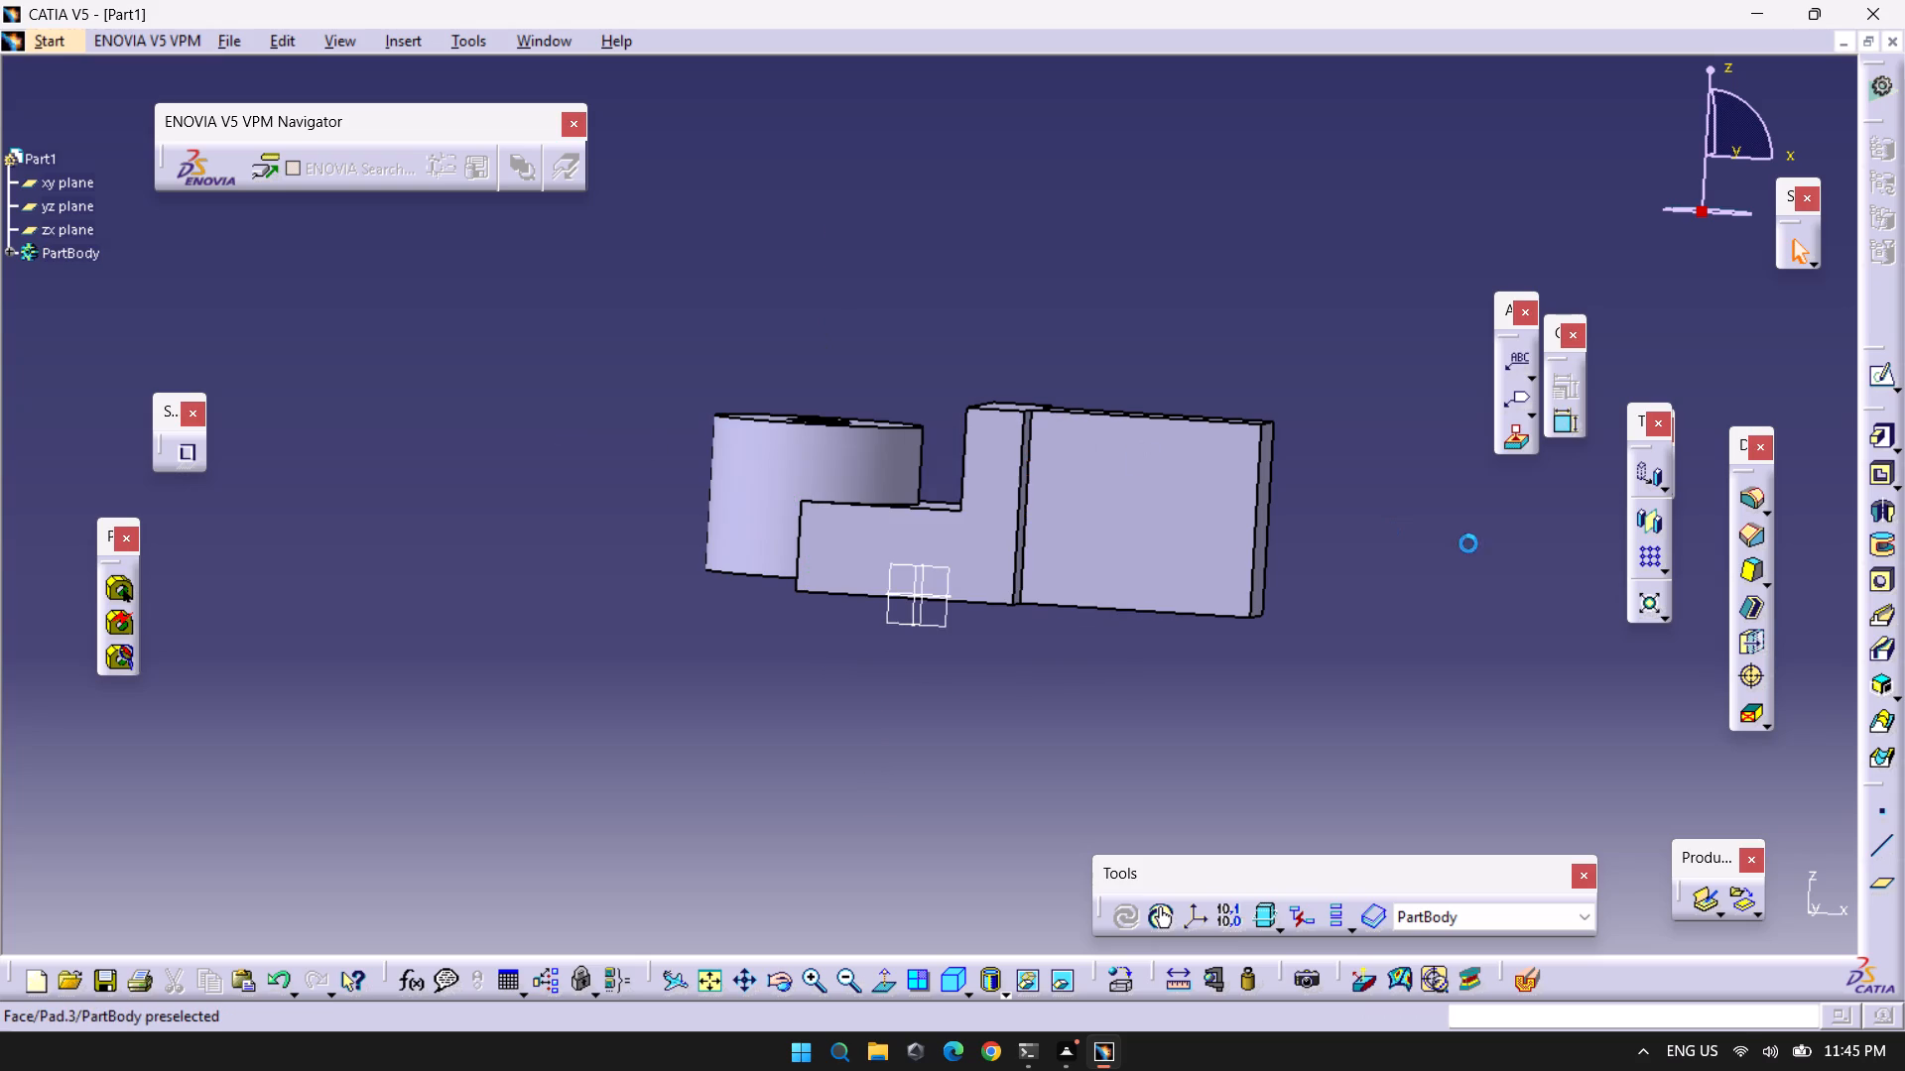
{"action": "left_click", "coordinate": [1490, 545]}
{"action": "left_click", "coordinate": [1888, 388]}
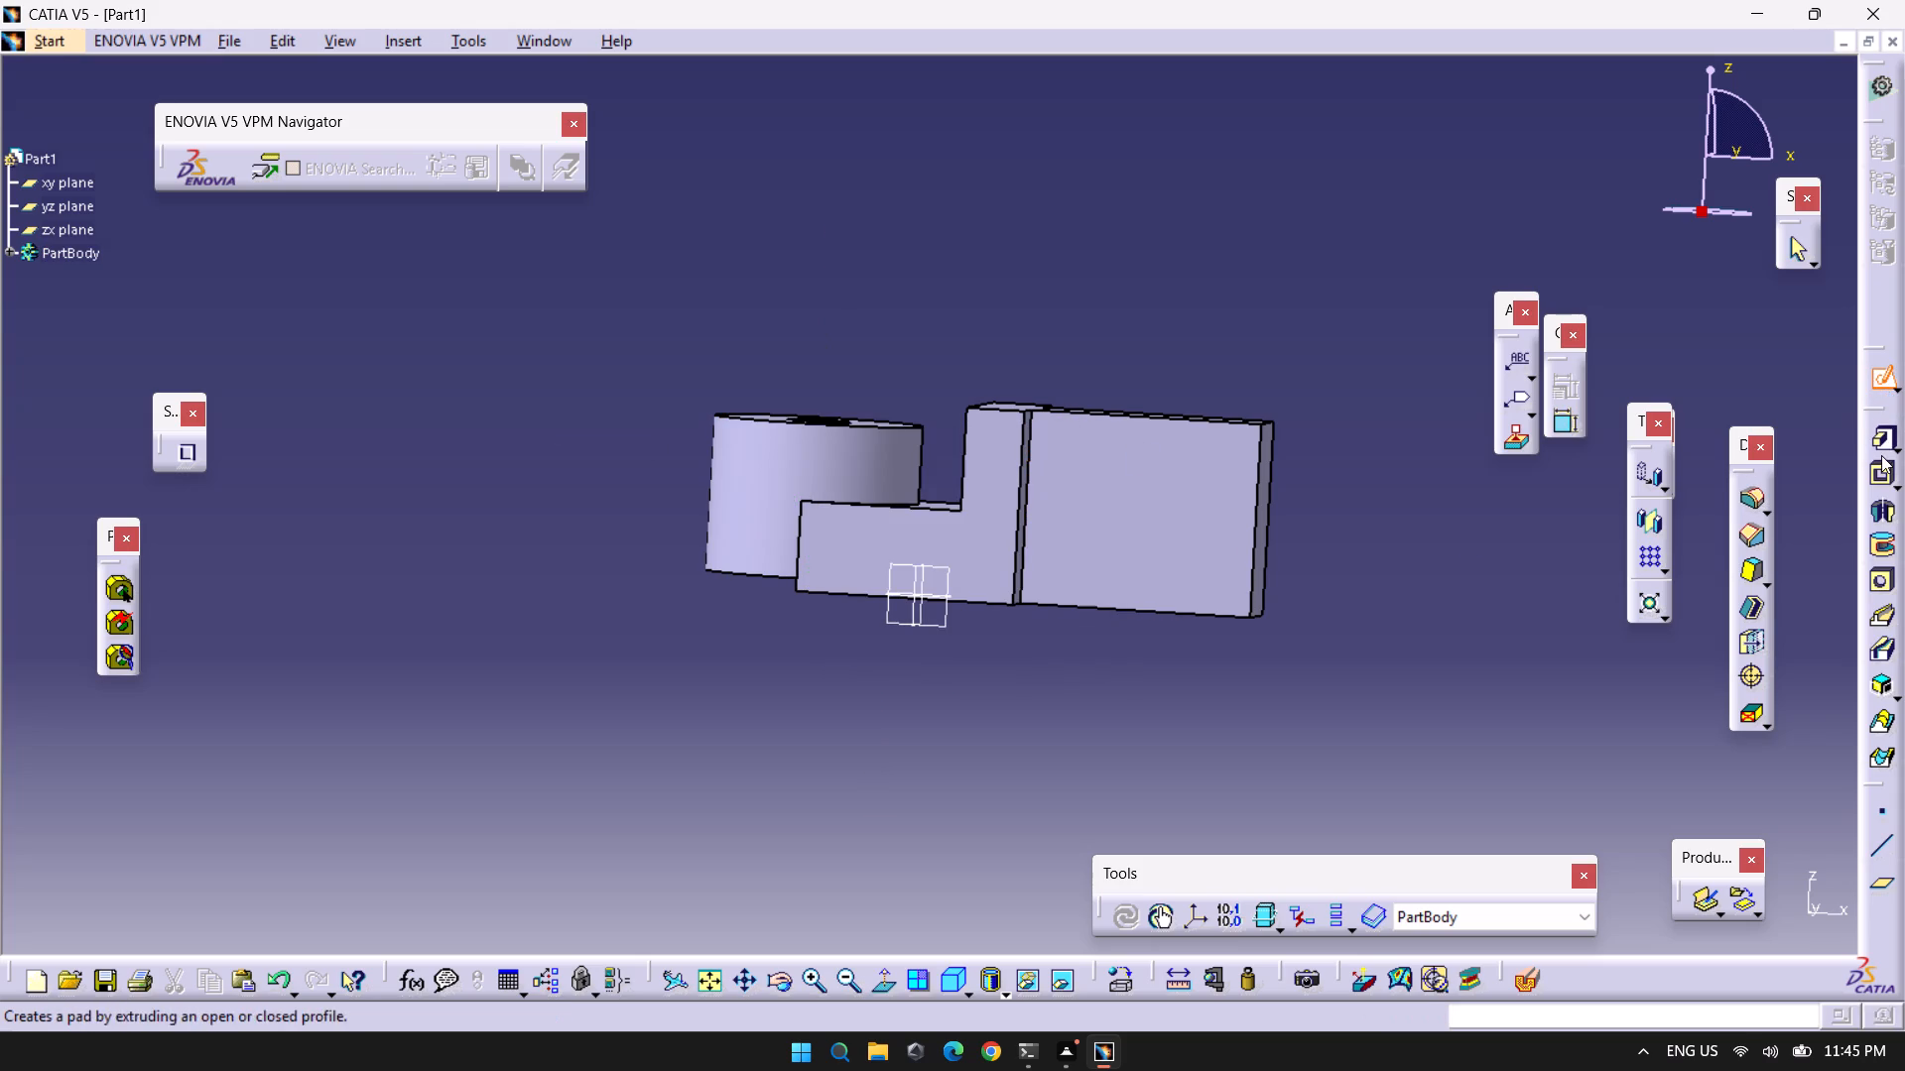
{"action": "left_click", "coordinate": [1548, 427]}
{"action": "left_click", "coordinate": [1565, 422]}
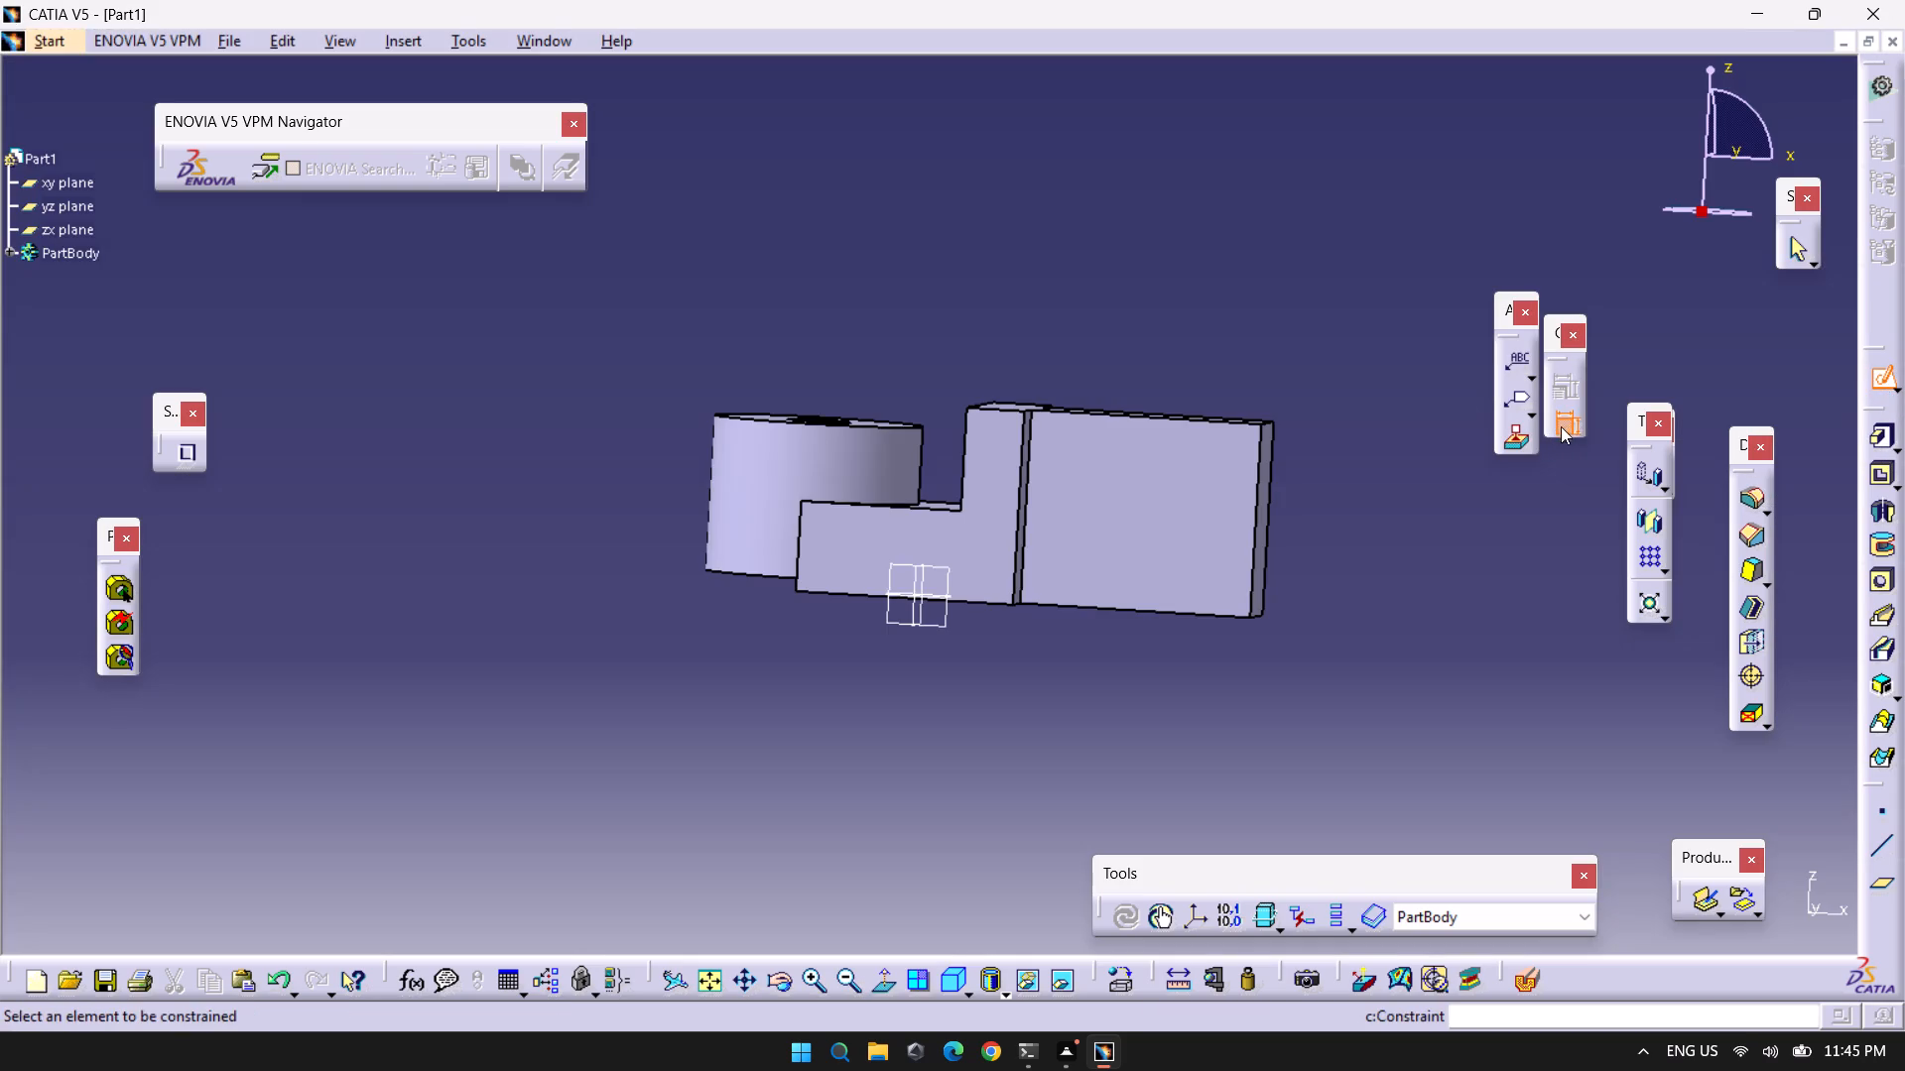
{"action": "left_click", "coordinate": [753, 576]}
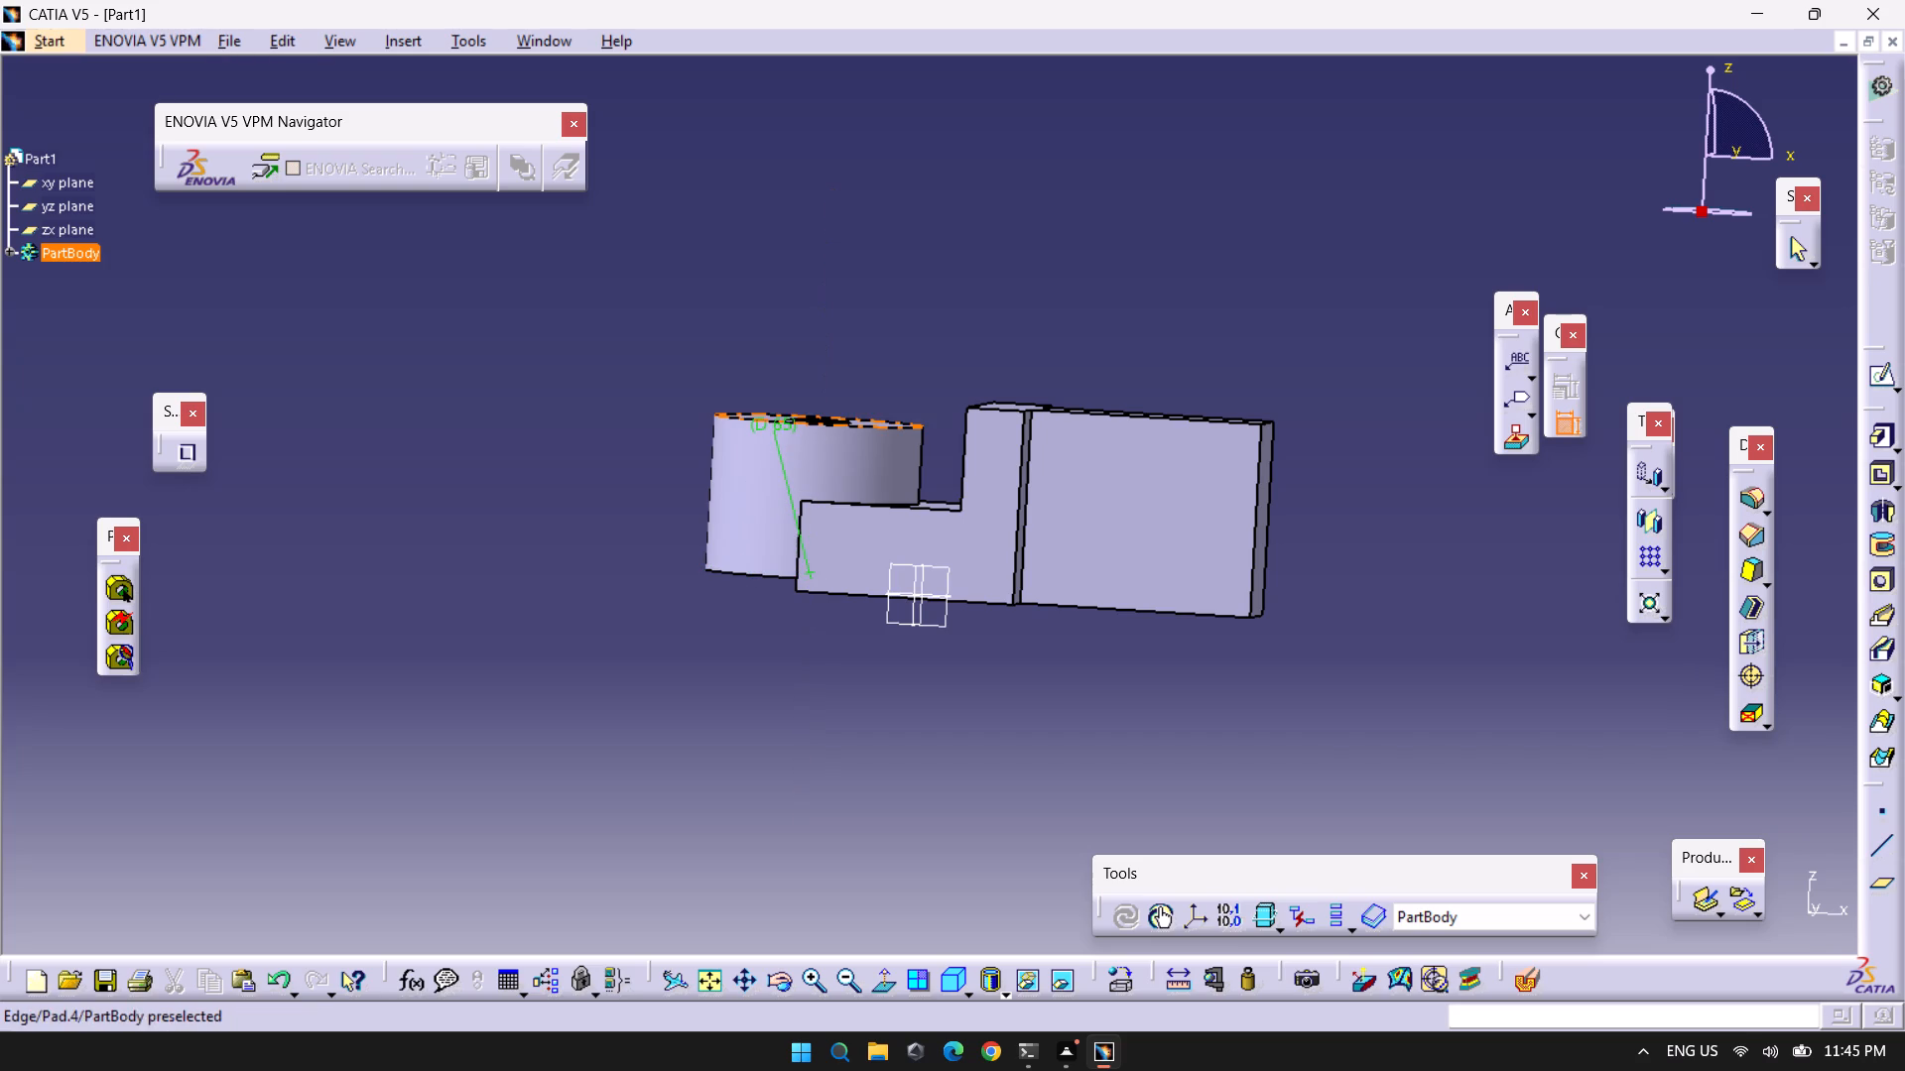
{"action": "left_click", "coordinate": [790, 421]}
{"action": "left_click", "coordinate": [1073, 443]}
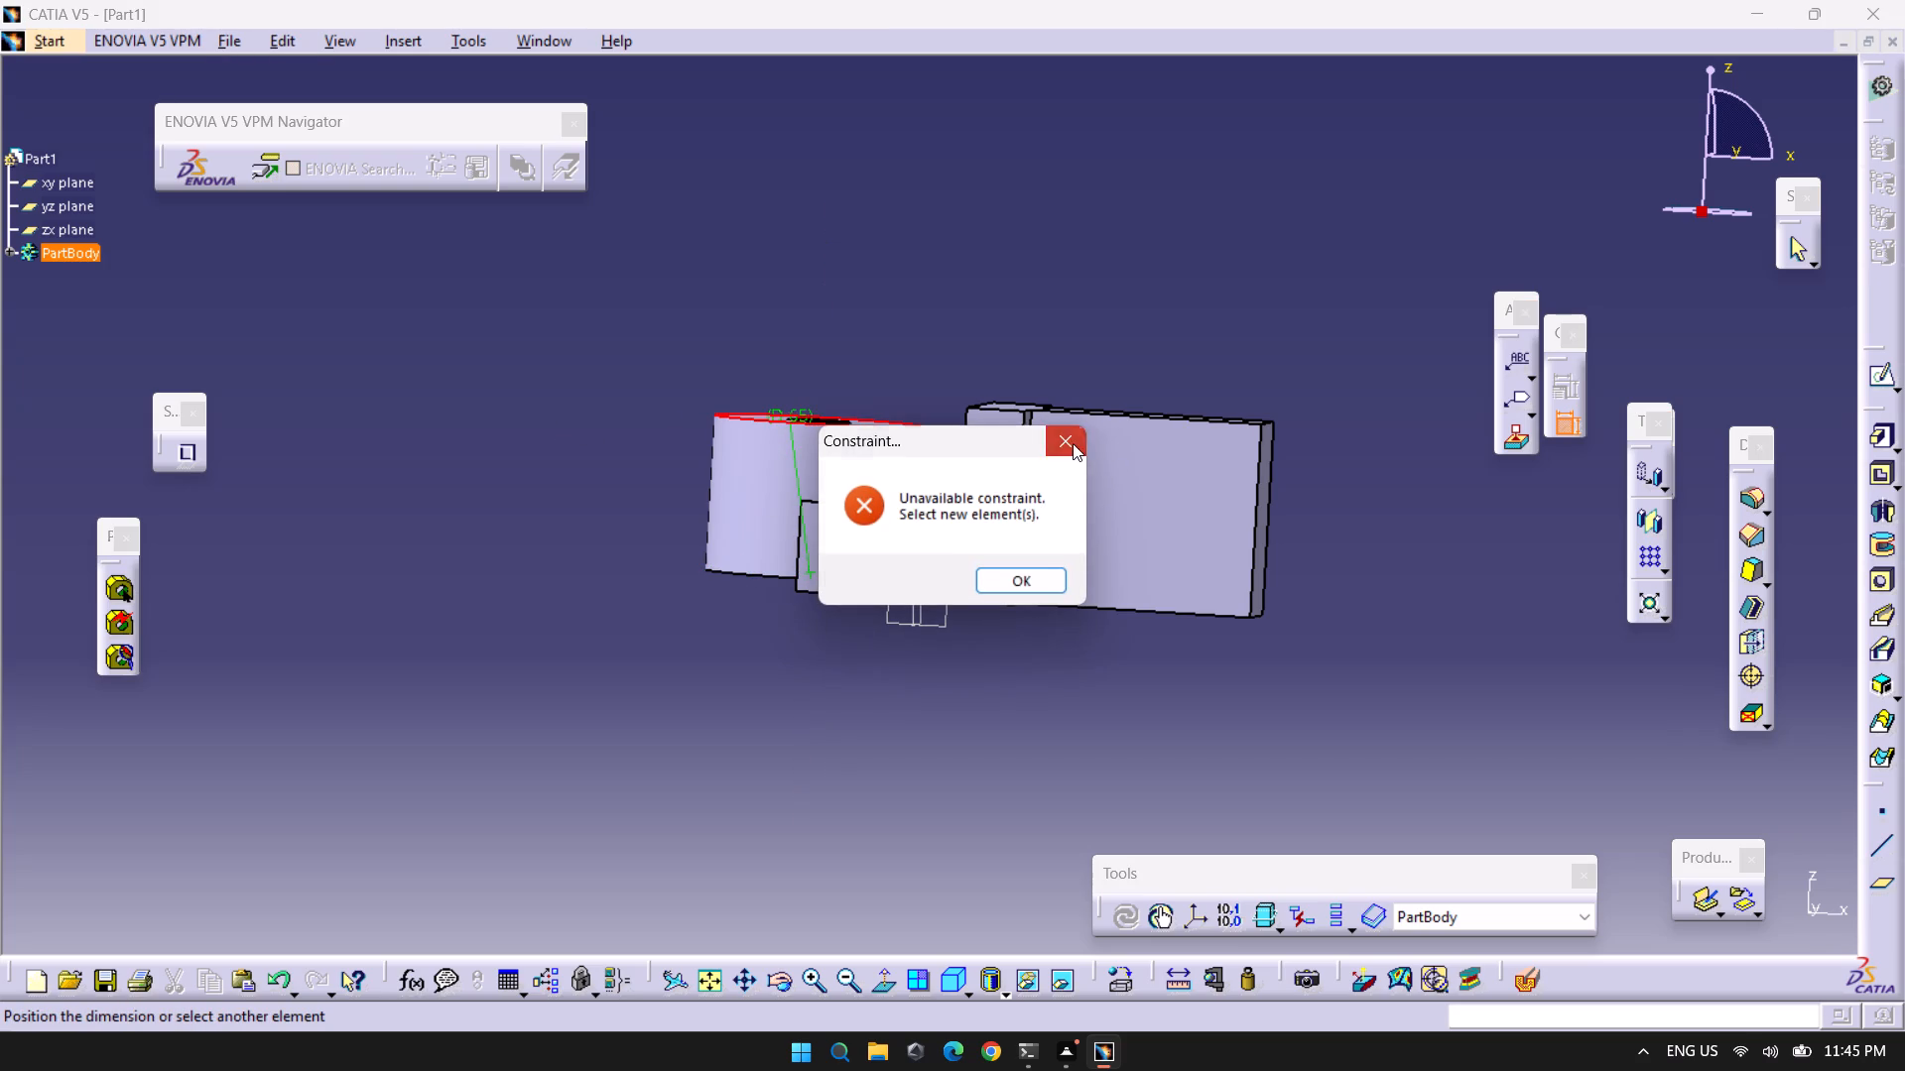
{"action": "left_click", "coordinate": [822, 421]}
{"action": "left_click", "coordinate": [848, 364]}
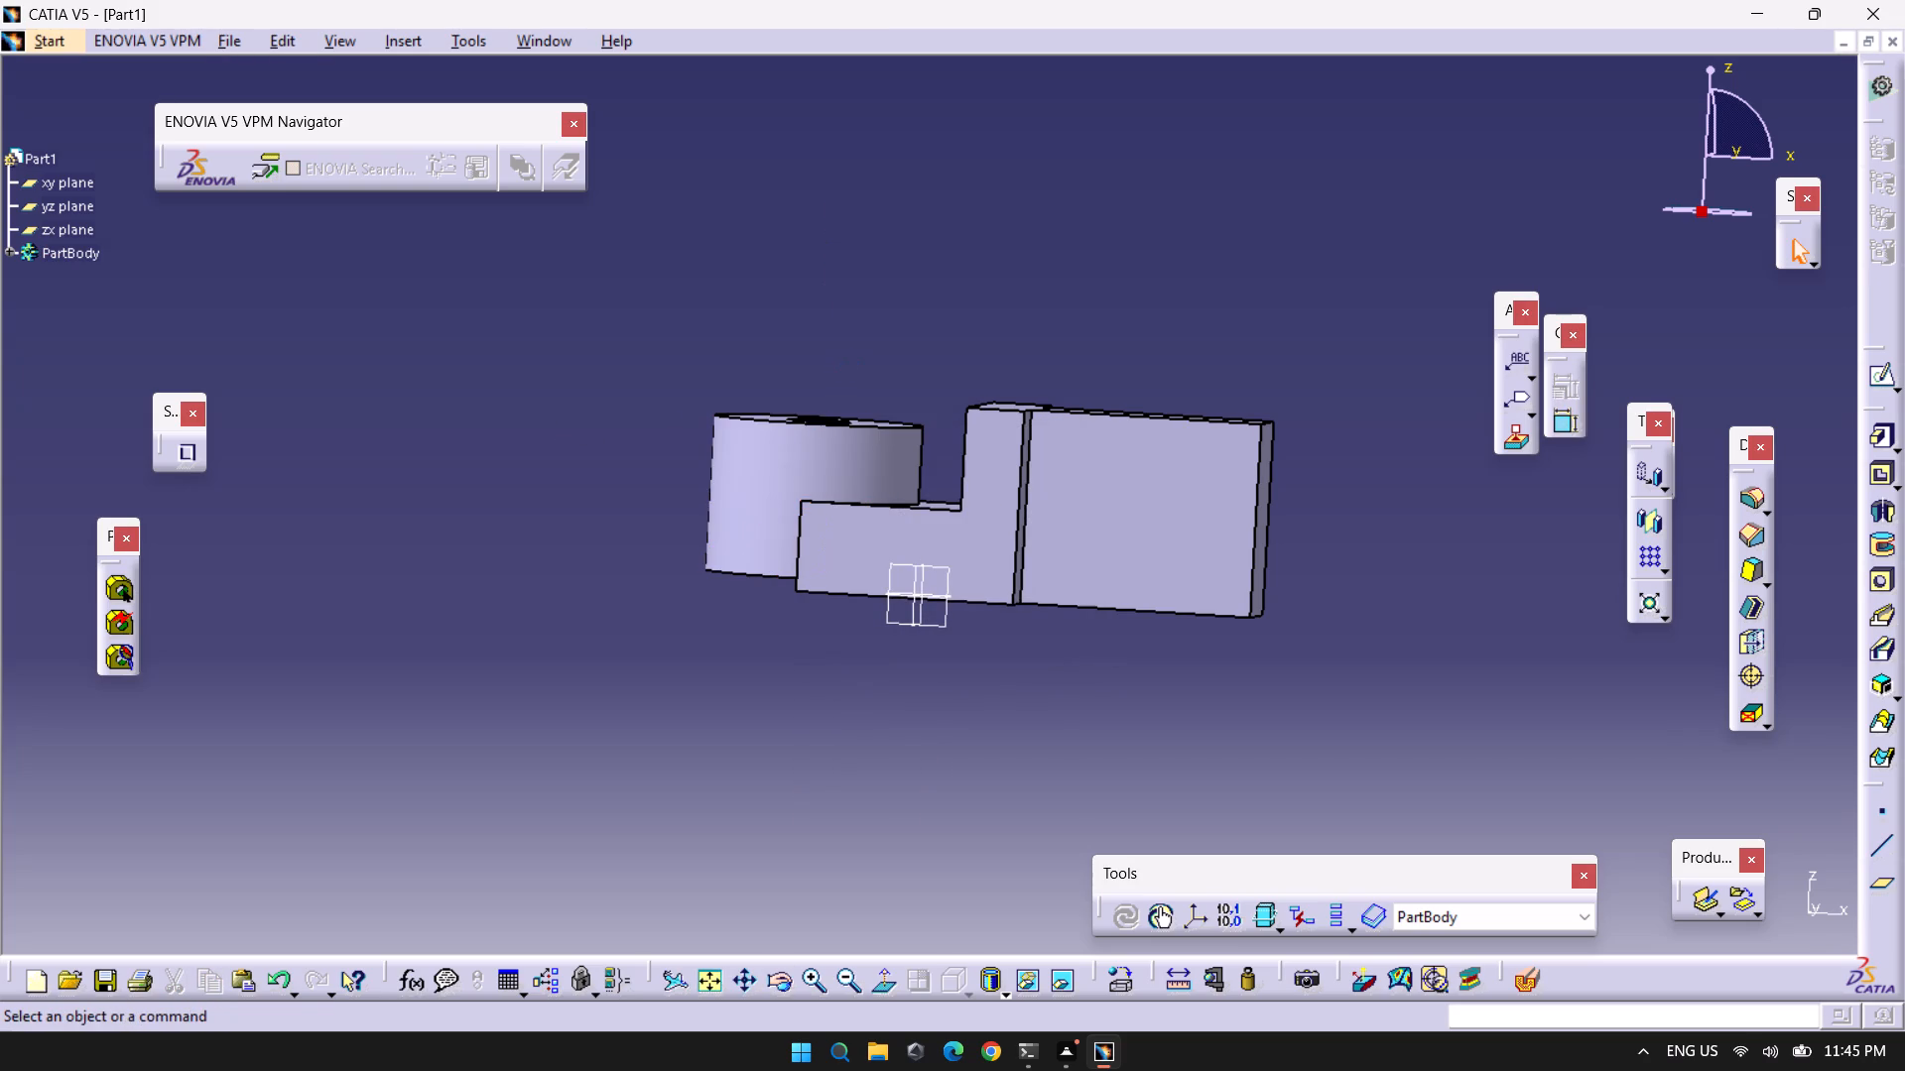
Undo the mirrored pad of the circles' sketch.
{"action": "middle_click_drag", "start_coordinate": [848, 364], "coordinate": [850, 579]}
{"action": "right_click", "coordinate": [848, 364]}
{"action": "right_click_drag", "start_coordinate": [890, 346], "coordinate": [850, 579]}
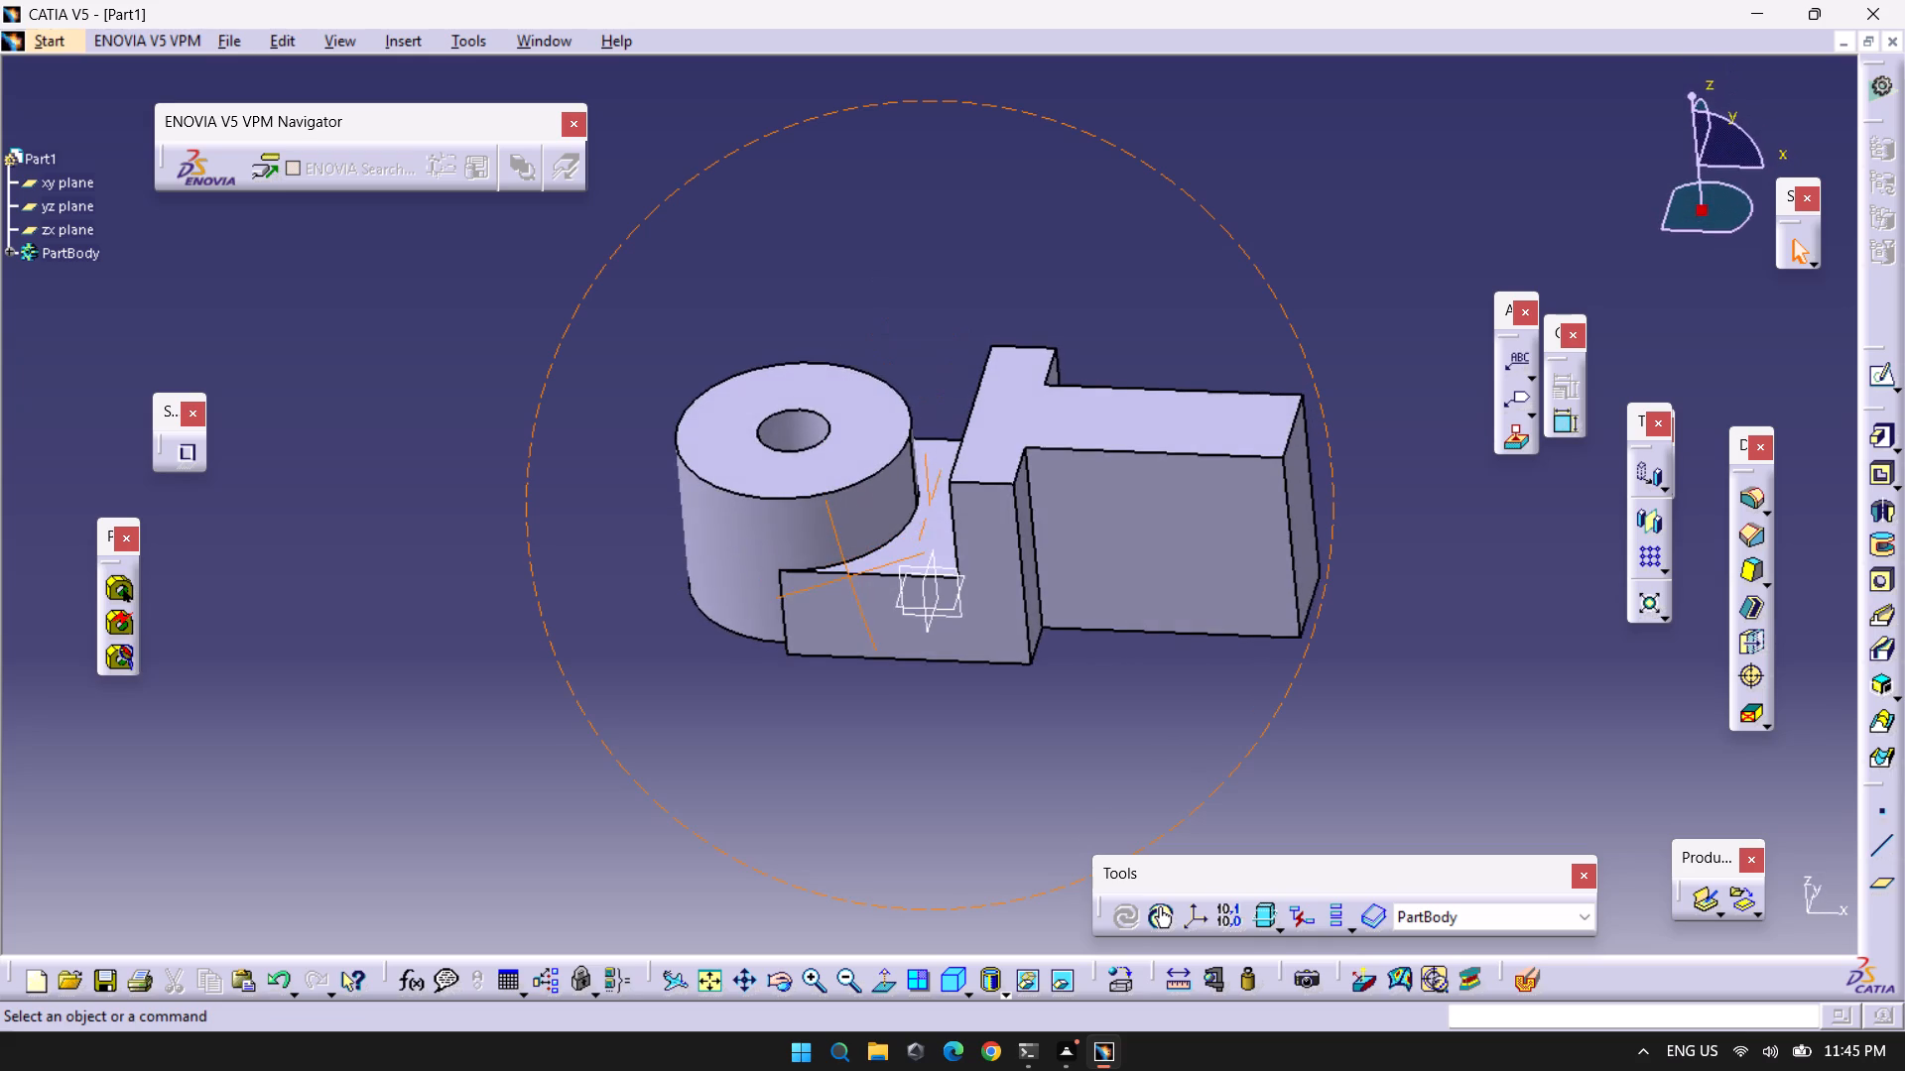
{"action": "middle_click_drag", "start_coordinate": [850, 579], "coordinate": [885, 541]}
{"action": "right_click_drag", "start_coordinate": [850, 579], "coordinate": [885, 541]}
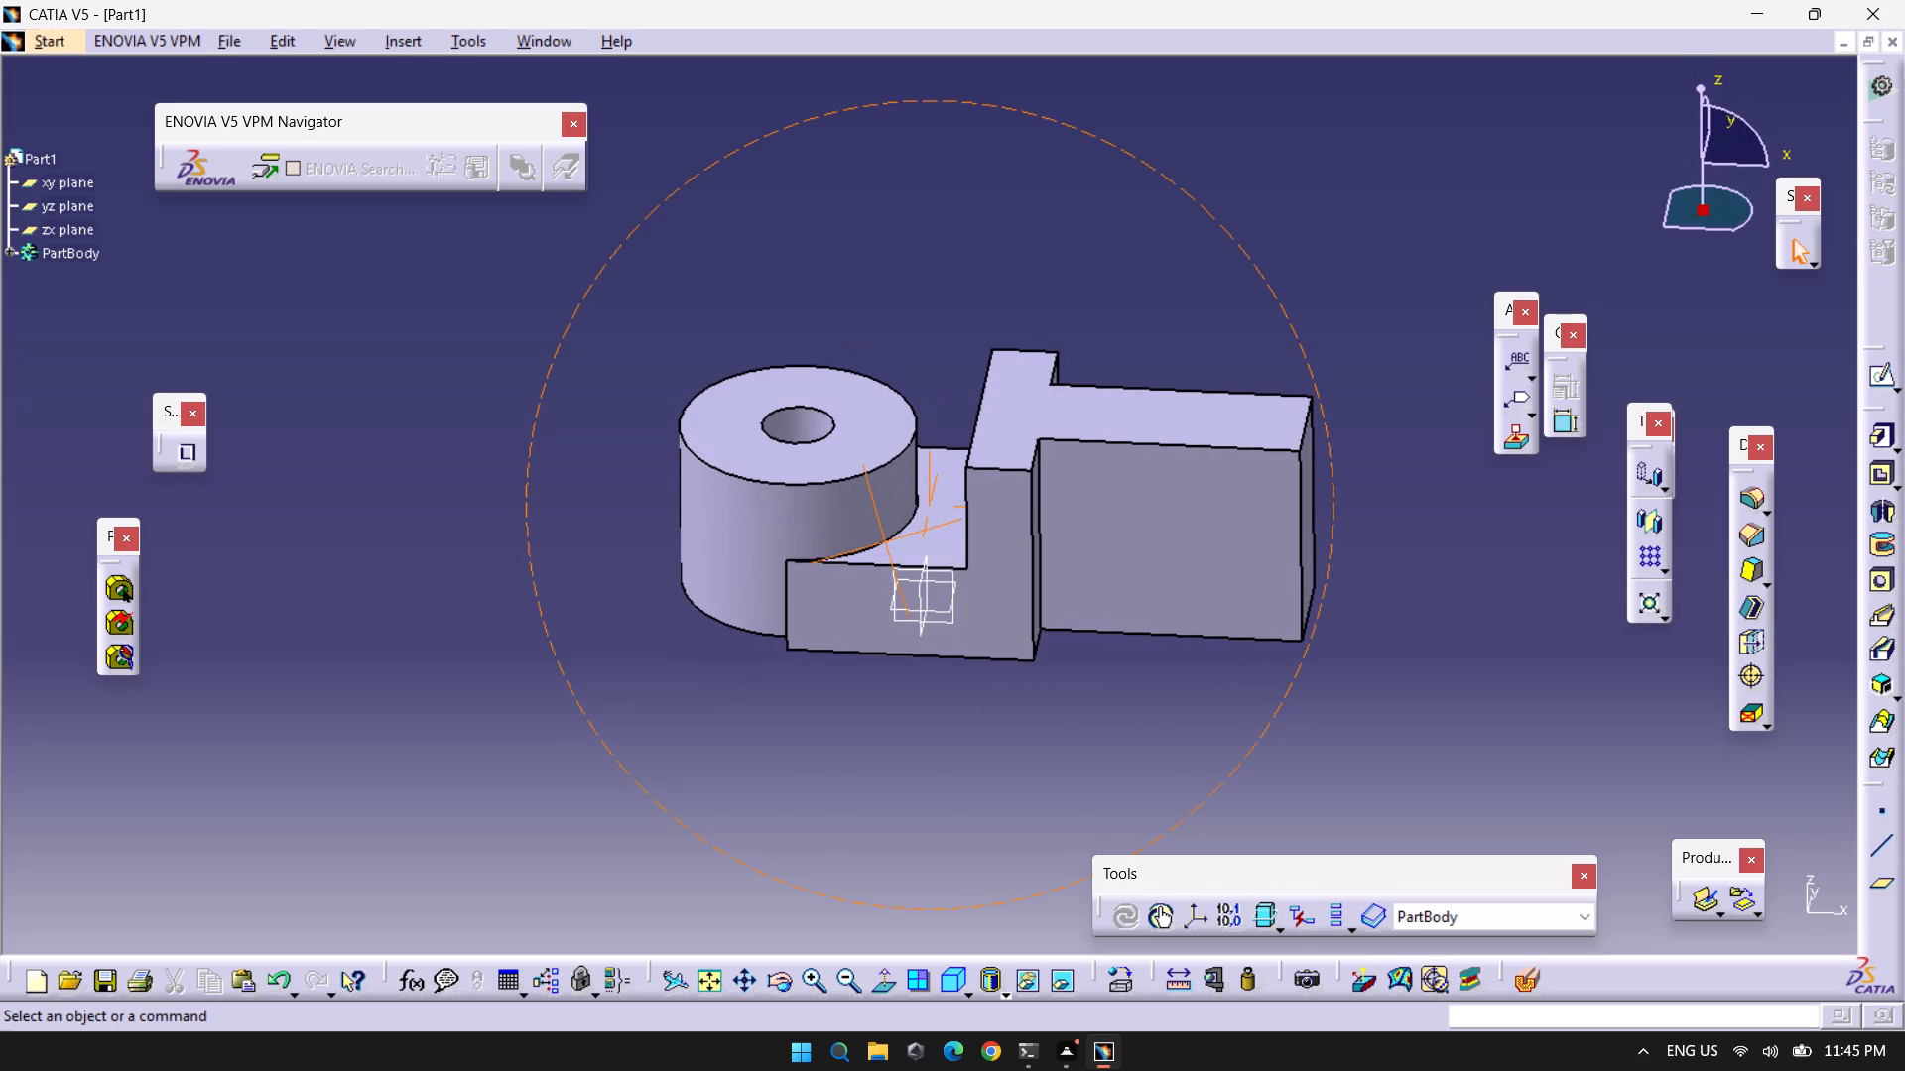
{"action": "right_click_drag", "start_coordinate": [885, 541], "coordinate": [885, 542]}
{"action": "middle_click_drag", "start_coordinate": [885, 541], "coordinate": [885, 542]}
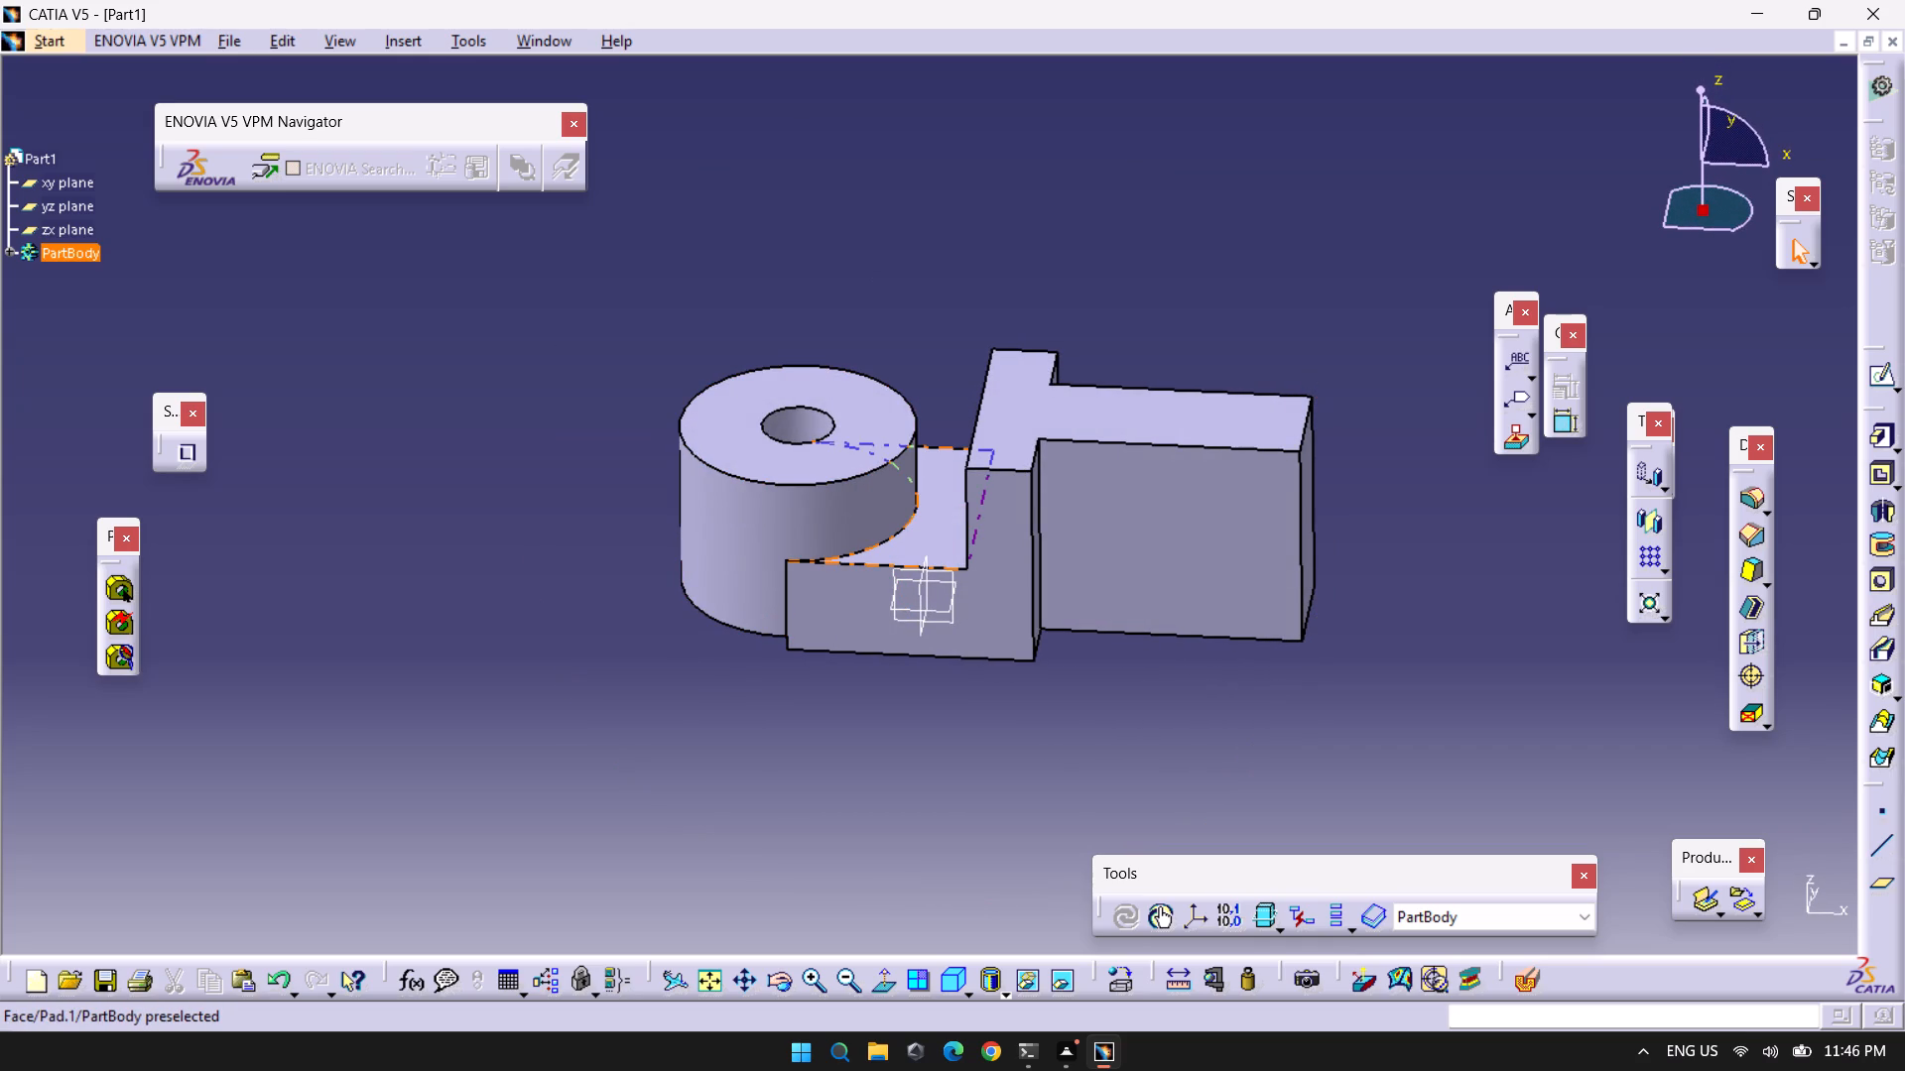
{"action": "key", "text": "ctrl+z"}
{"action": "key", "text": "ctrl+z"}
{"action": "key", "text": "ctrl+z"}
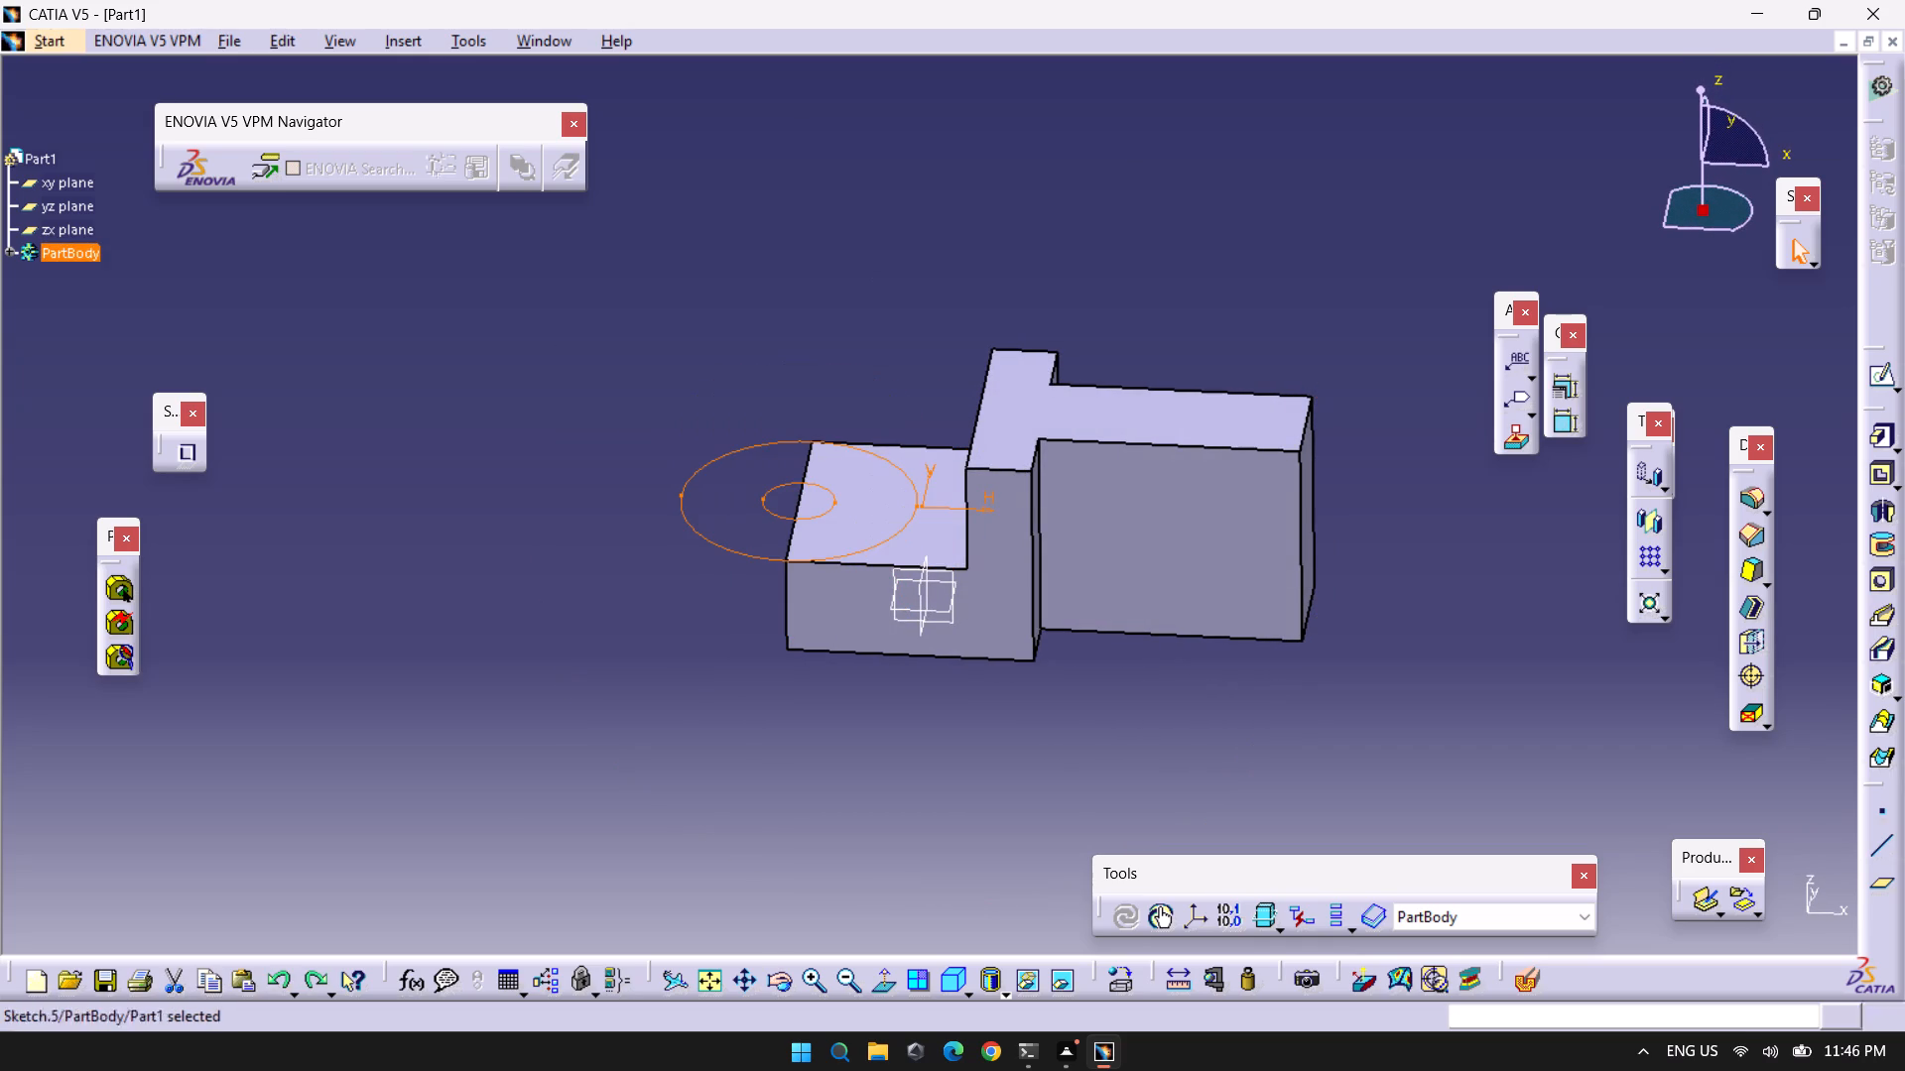
Undo the circles' sketch and the extension's pad.
{"action": "middle_click_drag", "start_coordinate": [699, 711], "coordinate": [953, 677]}
{"action": "right_click_drag", "start_coordinate": [952, 677], "coordinate": [953, 677]}
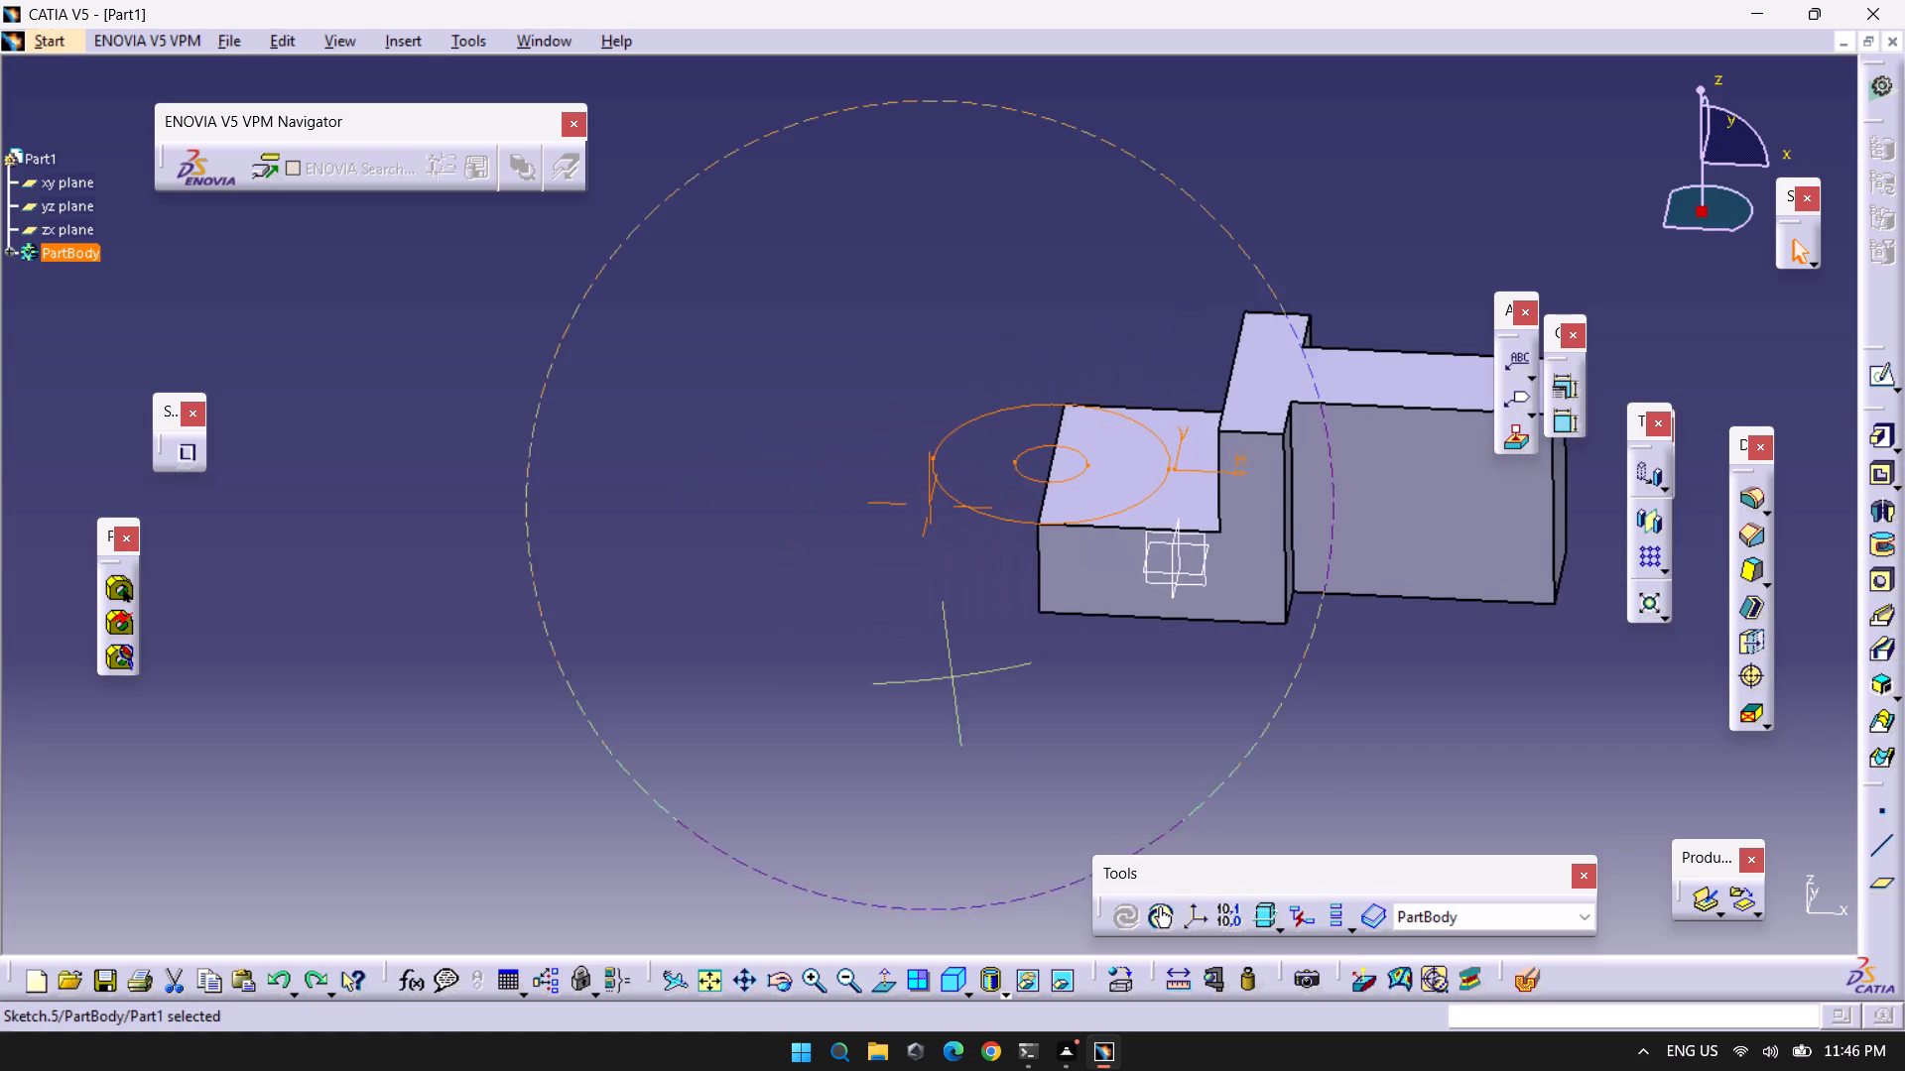
{"action": "middle_click_drag", "start_coordinate": [953, 677], "coordinate": [1056, 422]}
{"action": "right_click_drag", "start_coordinate": [953, 677], "coordinate": [1056, 422]}
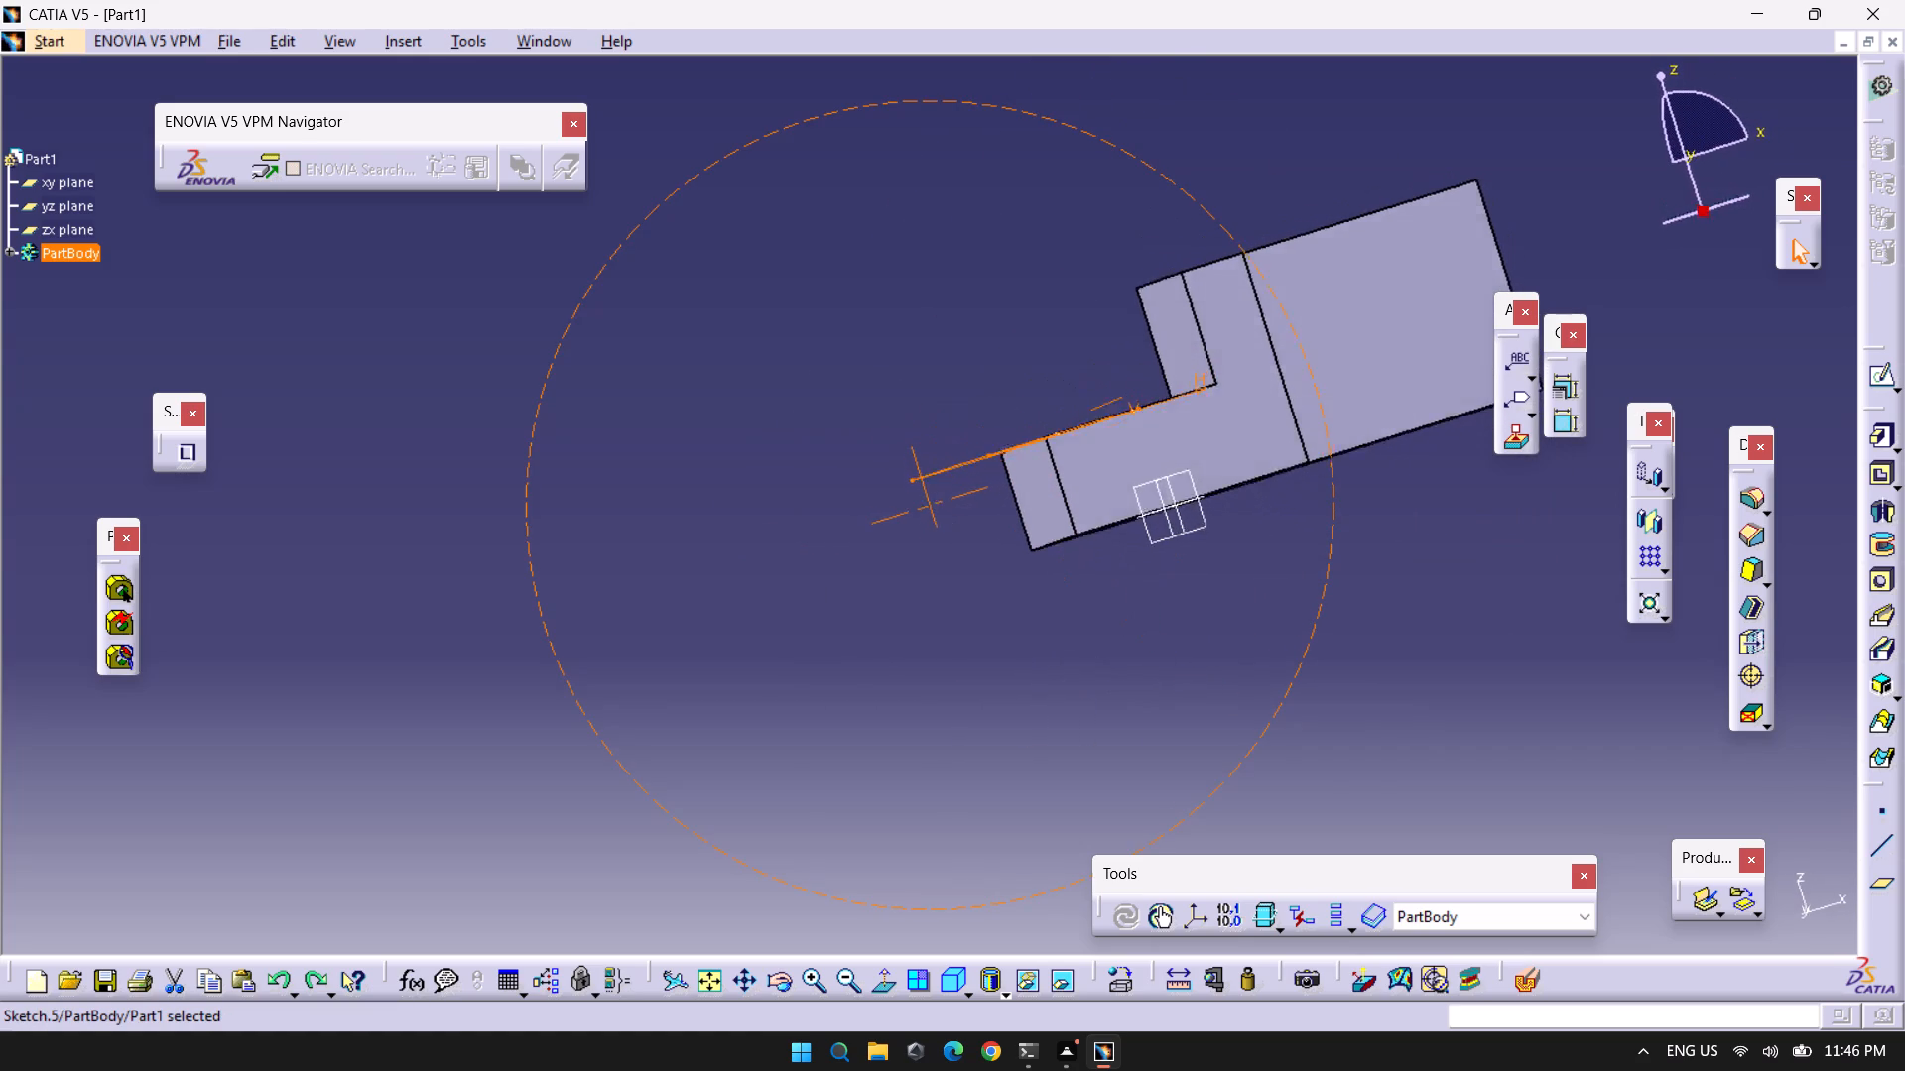
{"action": "middle_click_drag", "start_coordinate": [1056, 422], "coordinate": [1058, 403]}
{"action": "right_click_drag", "start_coordinate": [1056, 422], "coordinate": [1058, 403]}
{"action": "key", "text": "ctrl+z"}
{"action": "key", "text": "ctrl+z"}
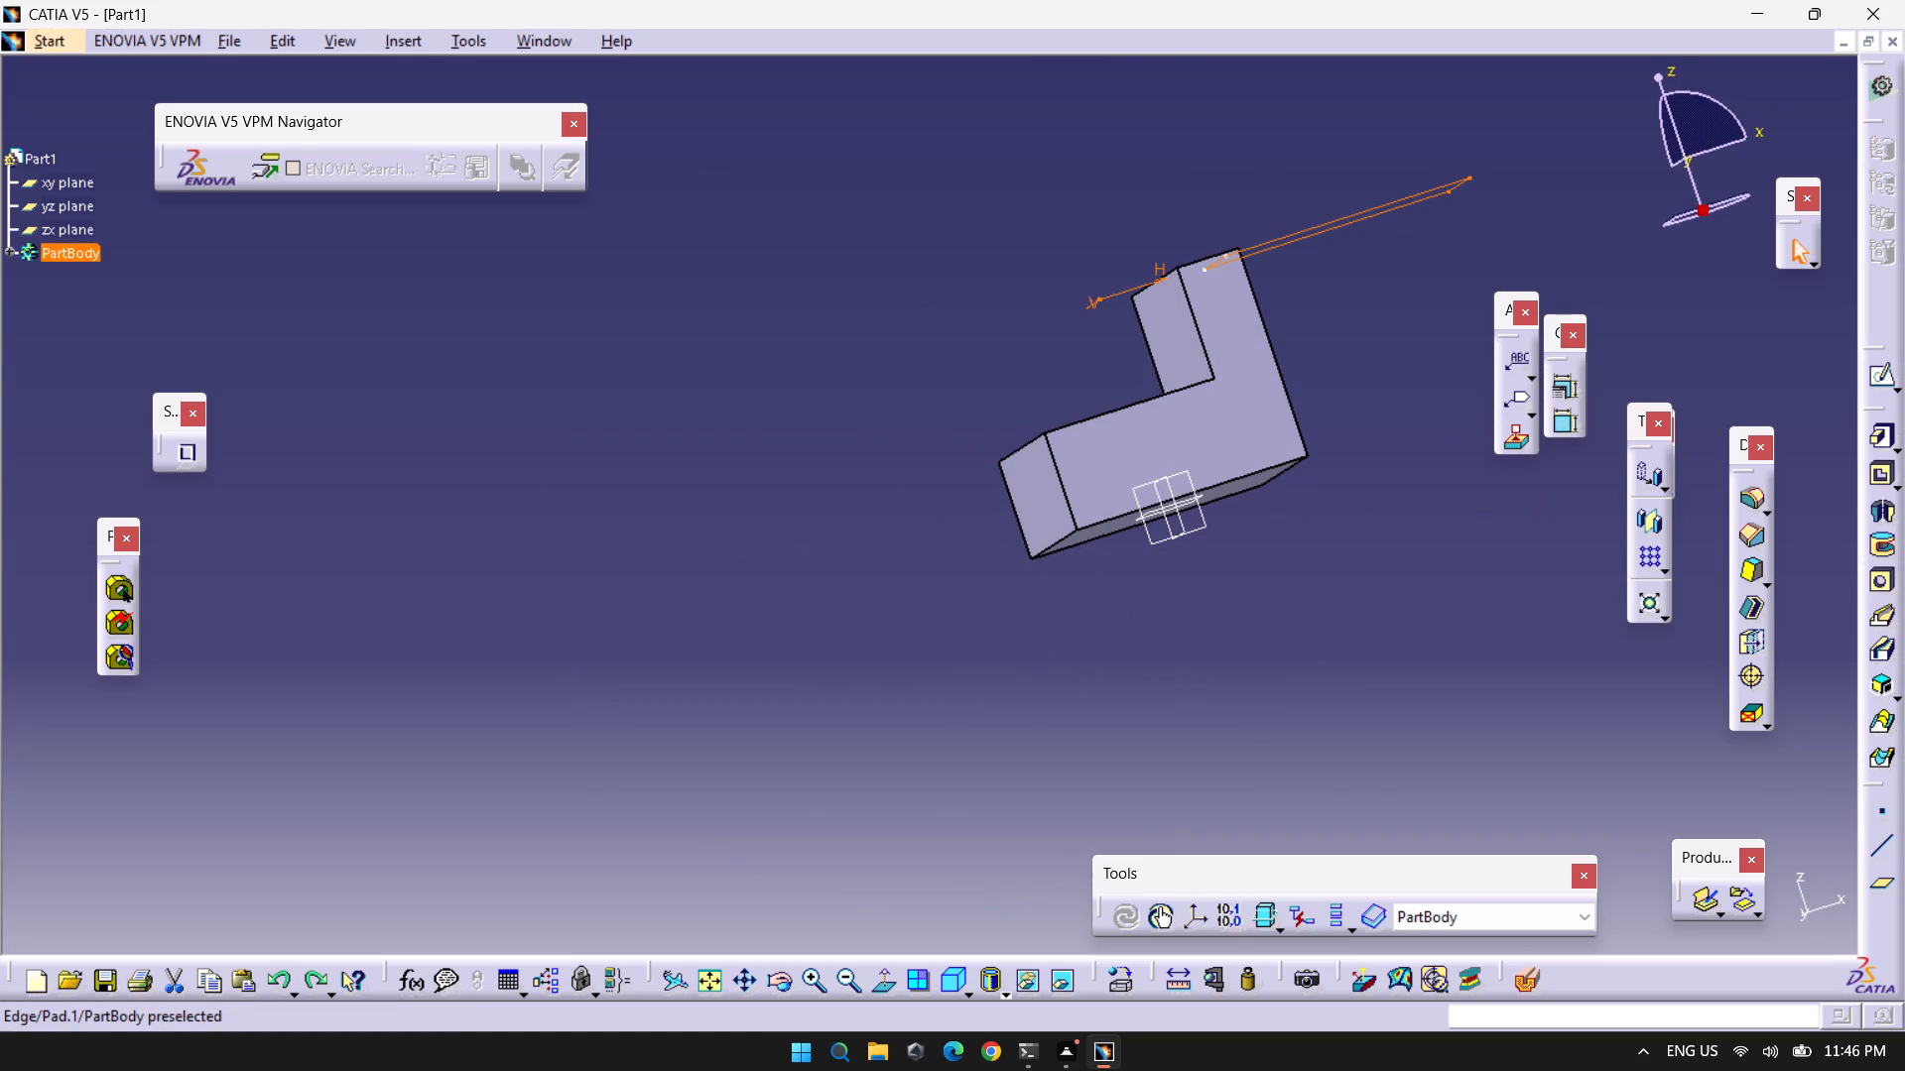
Cut the extension's sketch, and undo the cut and the earlier actions back to the bare base and upright wall.
{"action": "key", "text": "ctrl+x"}
{"action": "key", "text": "ctrl+x"}
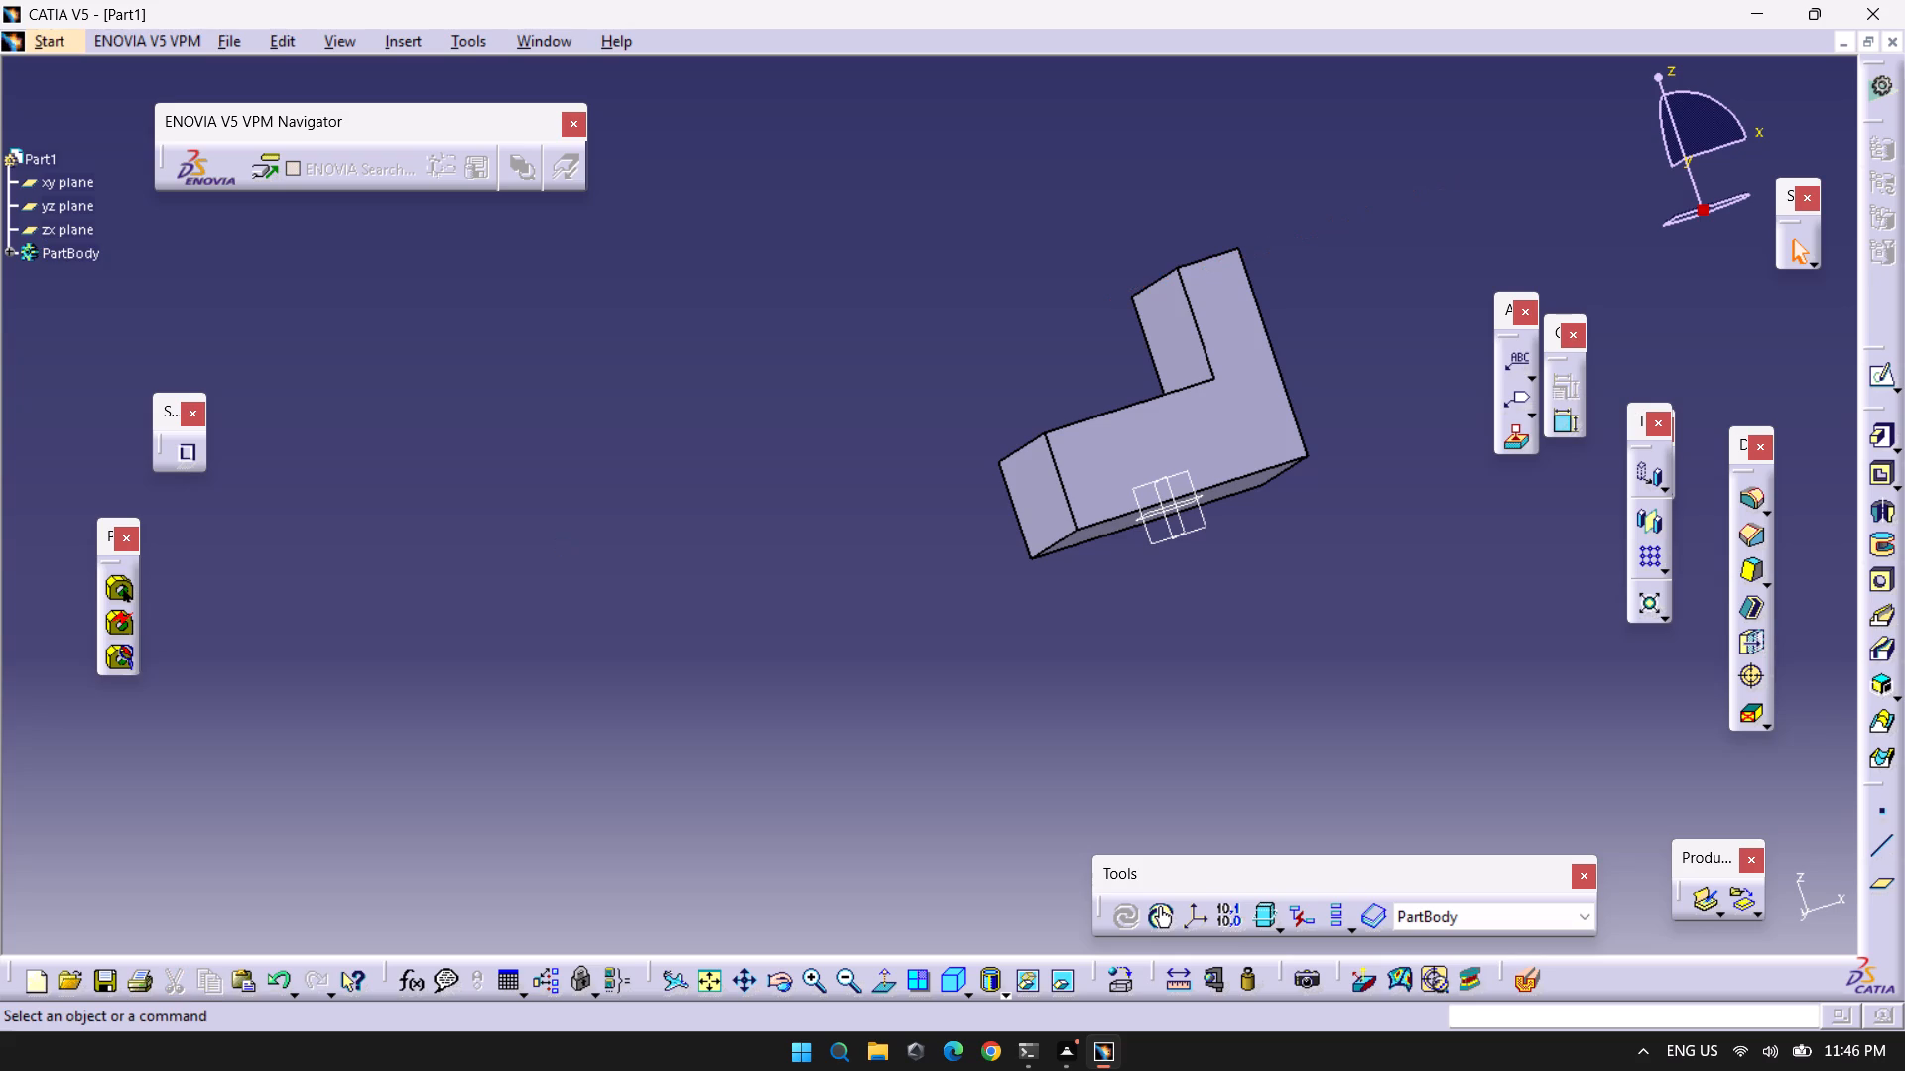
{"action": "key", "text": "ctrl+z"}
{"action": "key", "text": "ctrl+z"}
{"action": "key", "text": "ctrl+z"}
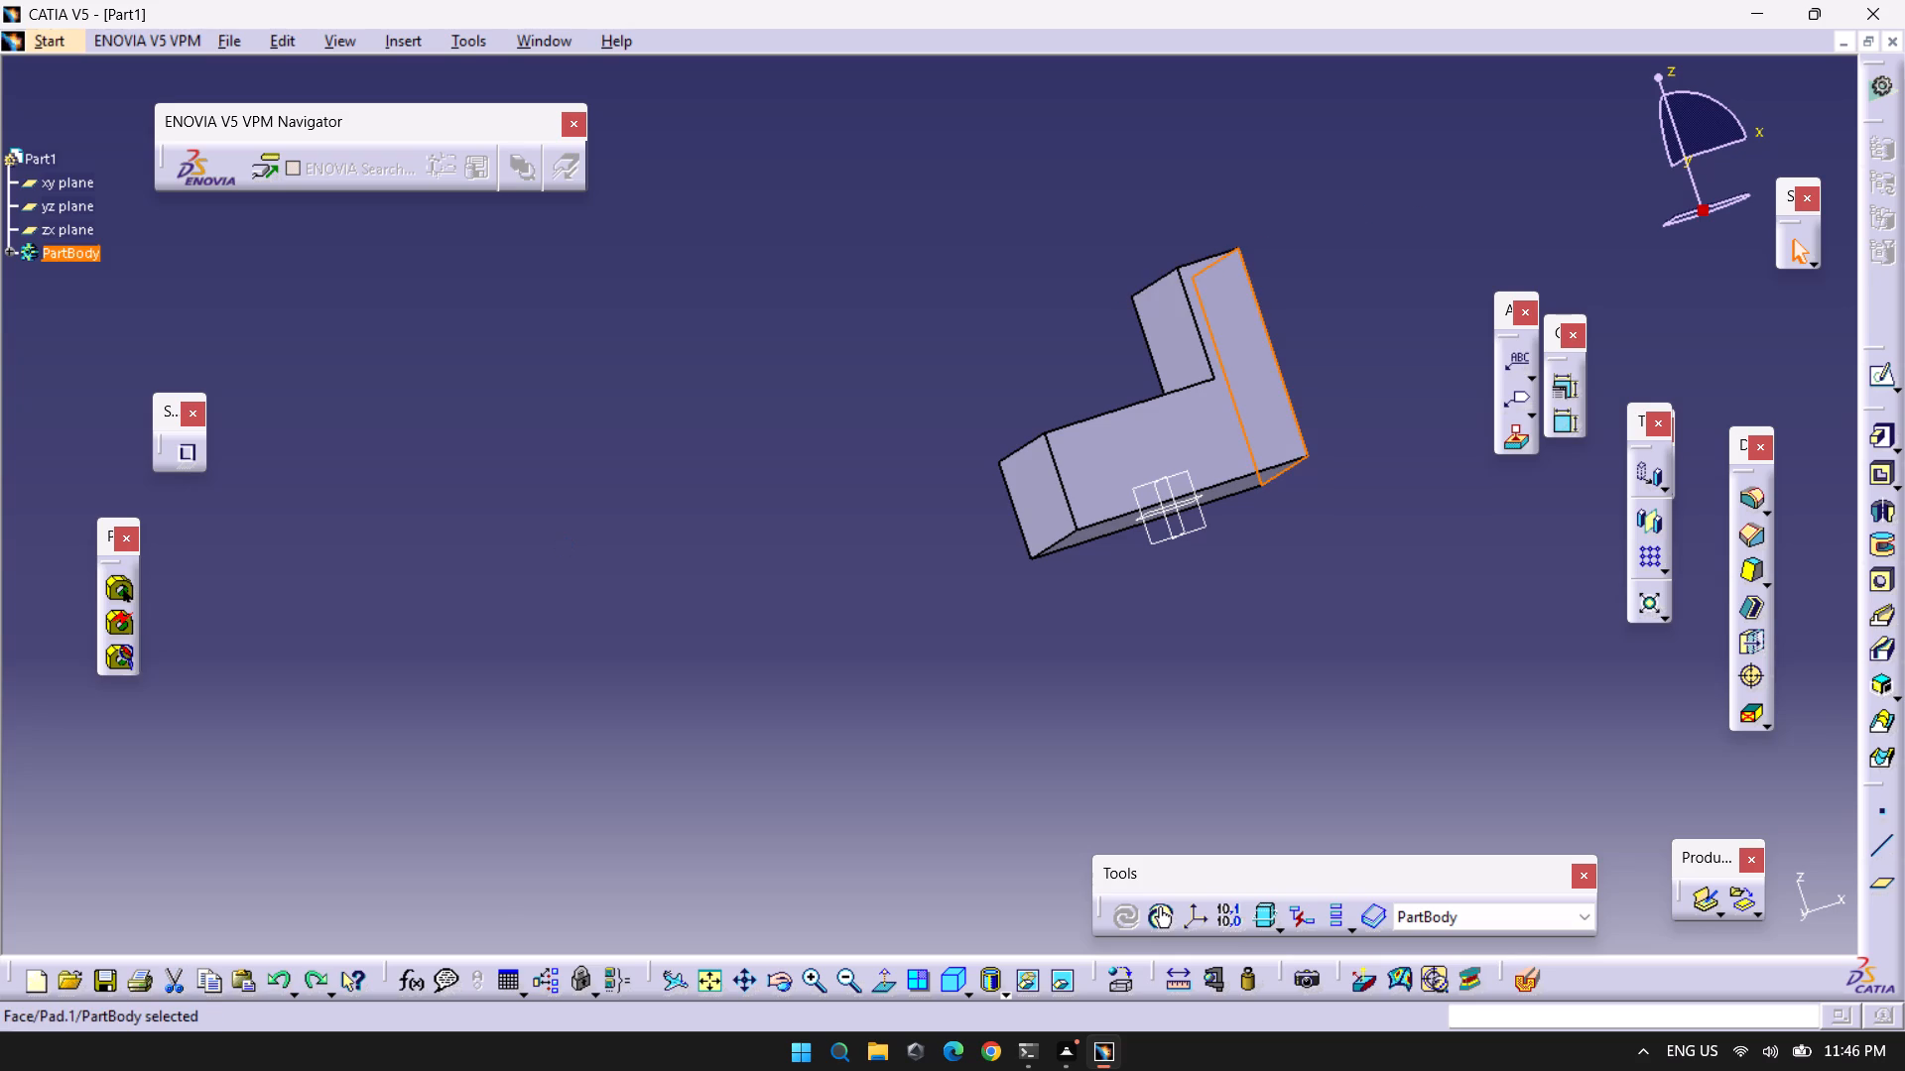
{"action": "left_click", "coordinate": [1314, 606]}
Start a sketch on the upright wall's top face and project the wall's outer edge into it.
{"action": "scroll", "coordinate": [1243, 261], "scroll_direction": "up", "scroll_amount": 1}
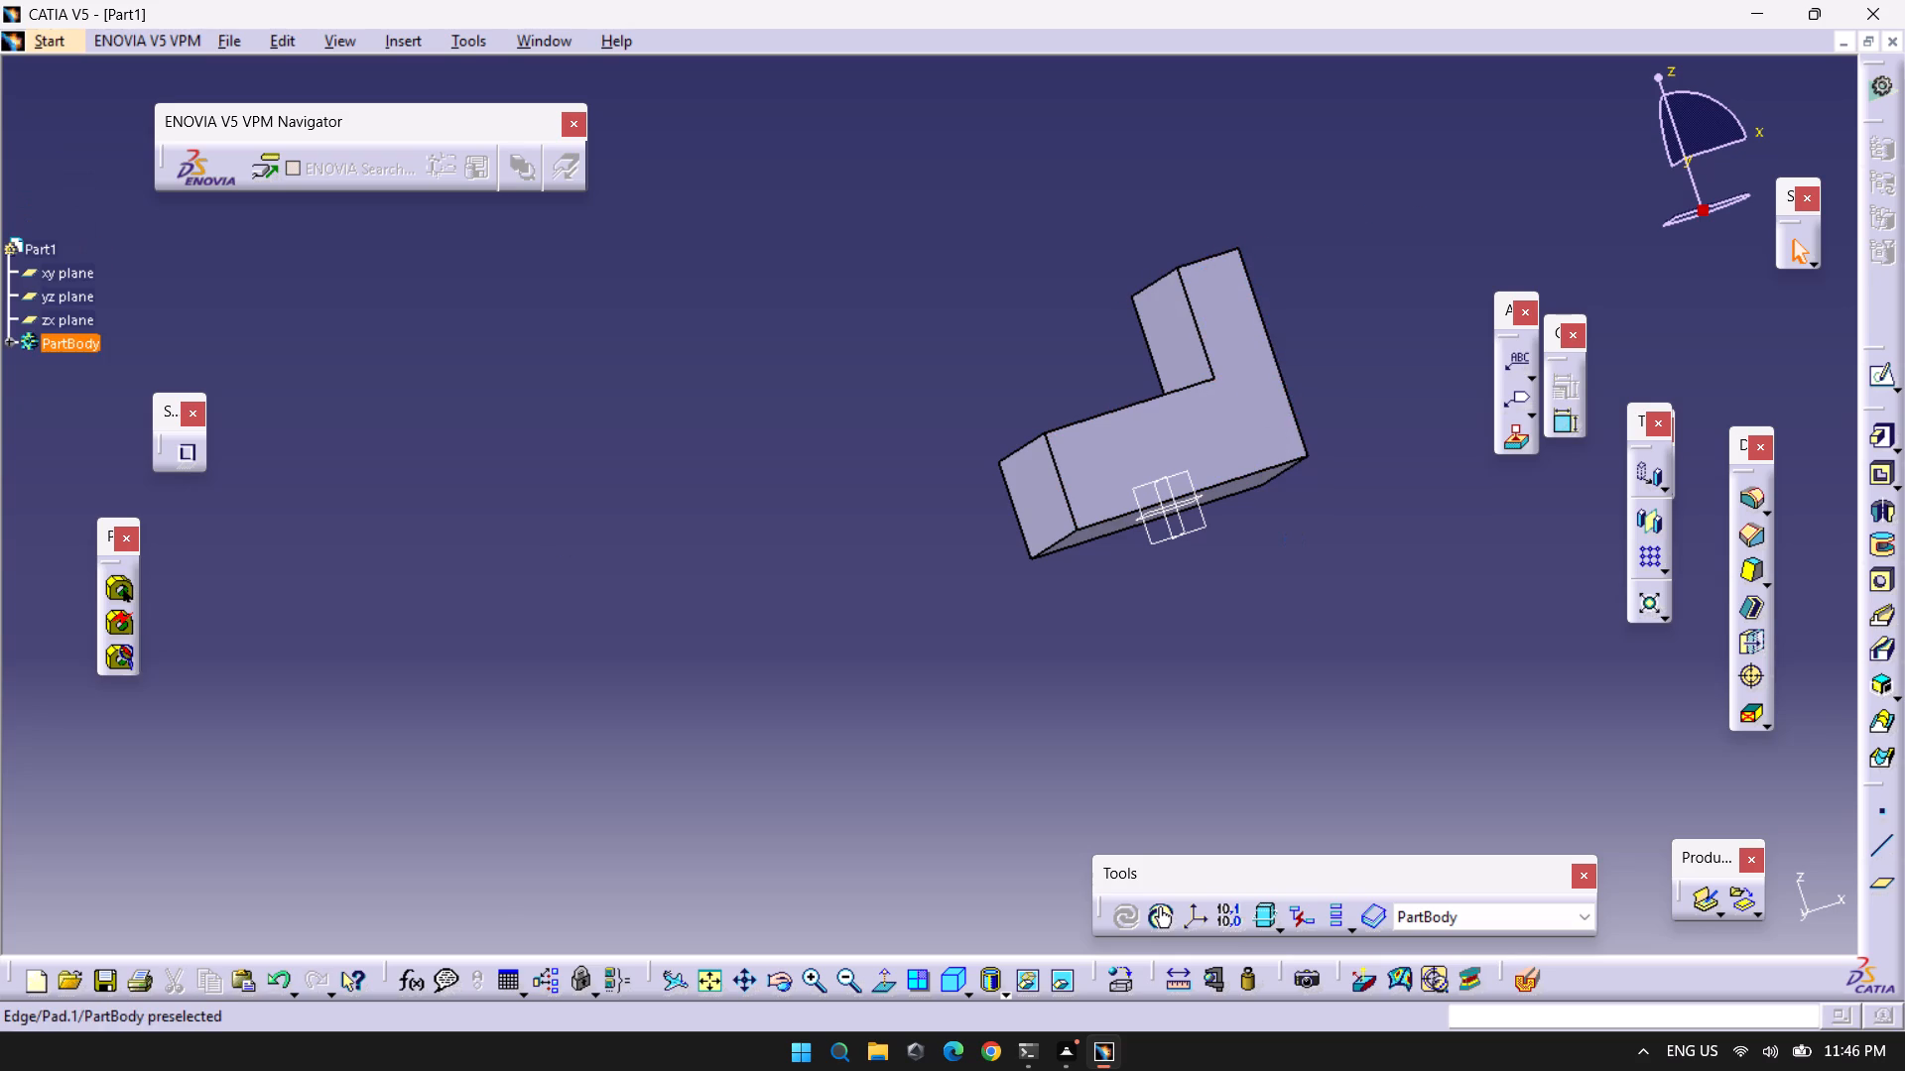
{"action": "middle_click_drag", "start_coordinate": [1353, 283], "coordinate": [1222, 627]}
{"action": "right_click_drag", "start_coordinate": [1353, 283], "coordinate": [1222, 627]}
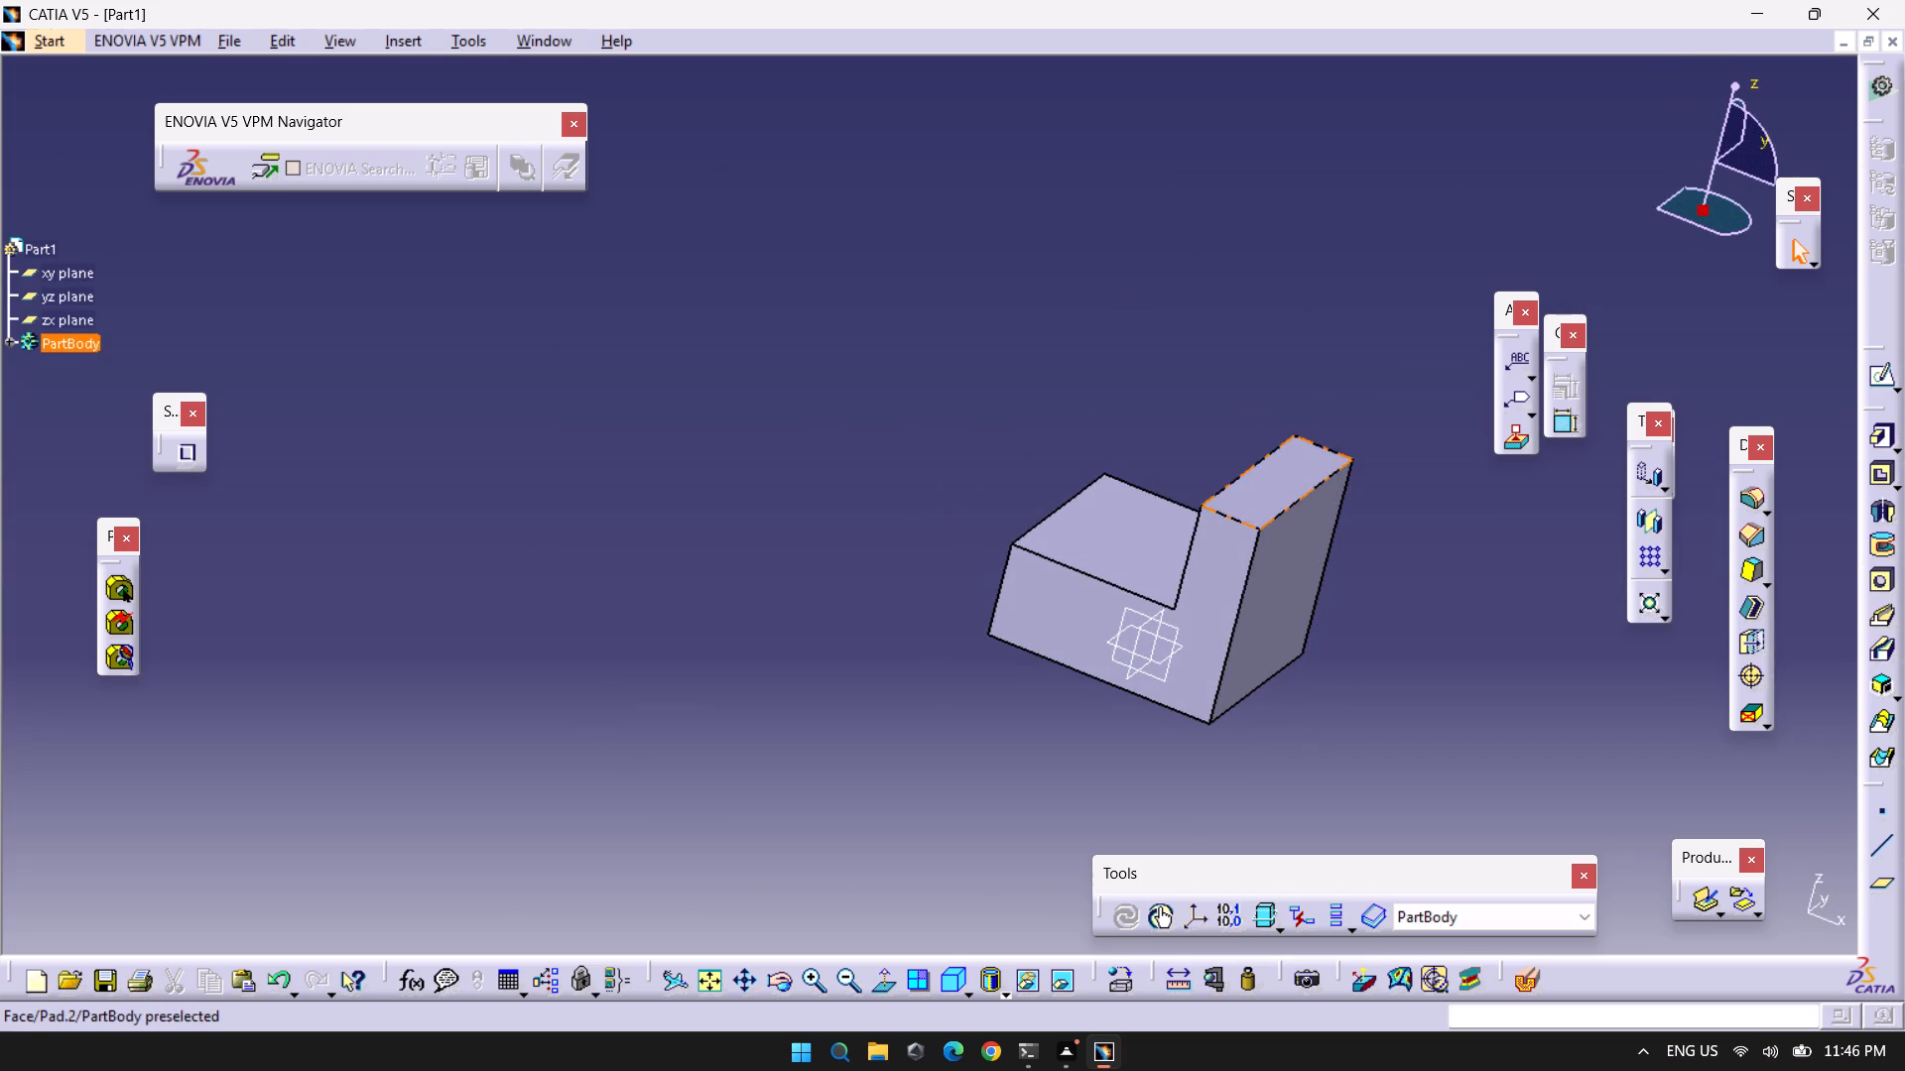
{"action": "left_click", "coordinate": [1287, 475]}
{"action": "left_click", "coordinate": [1878, 374]}
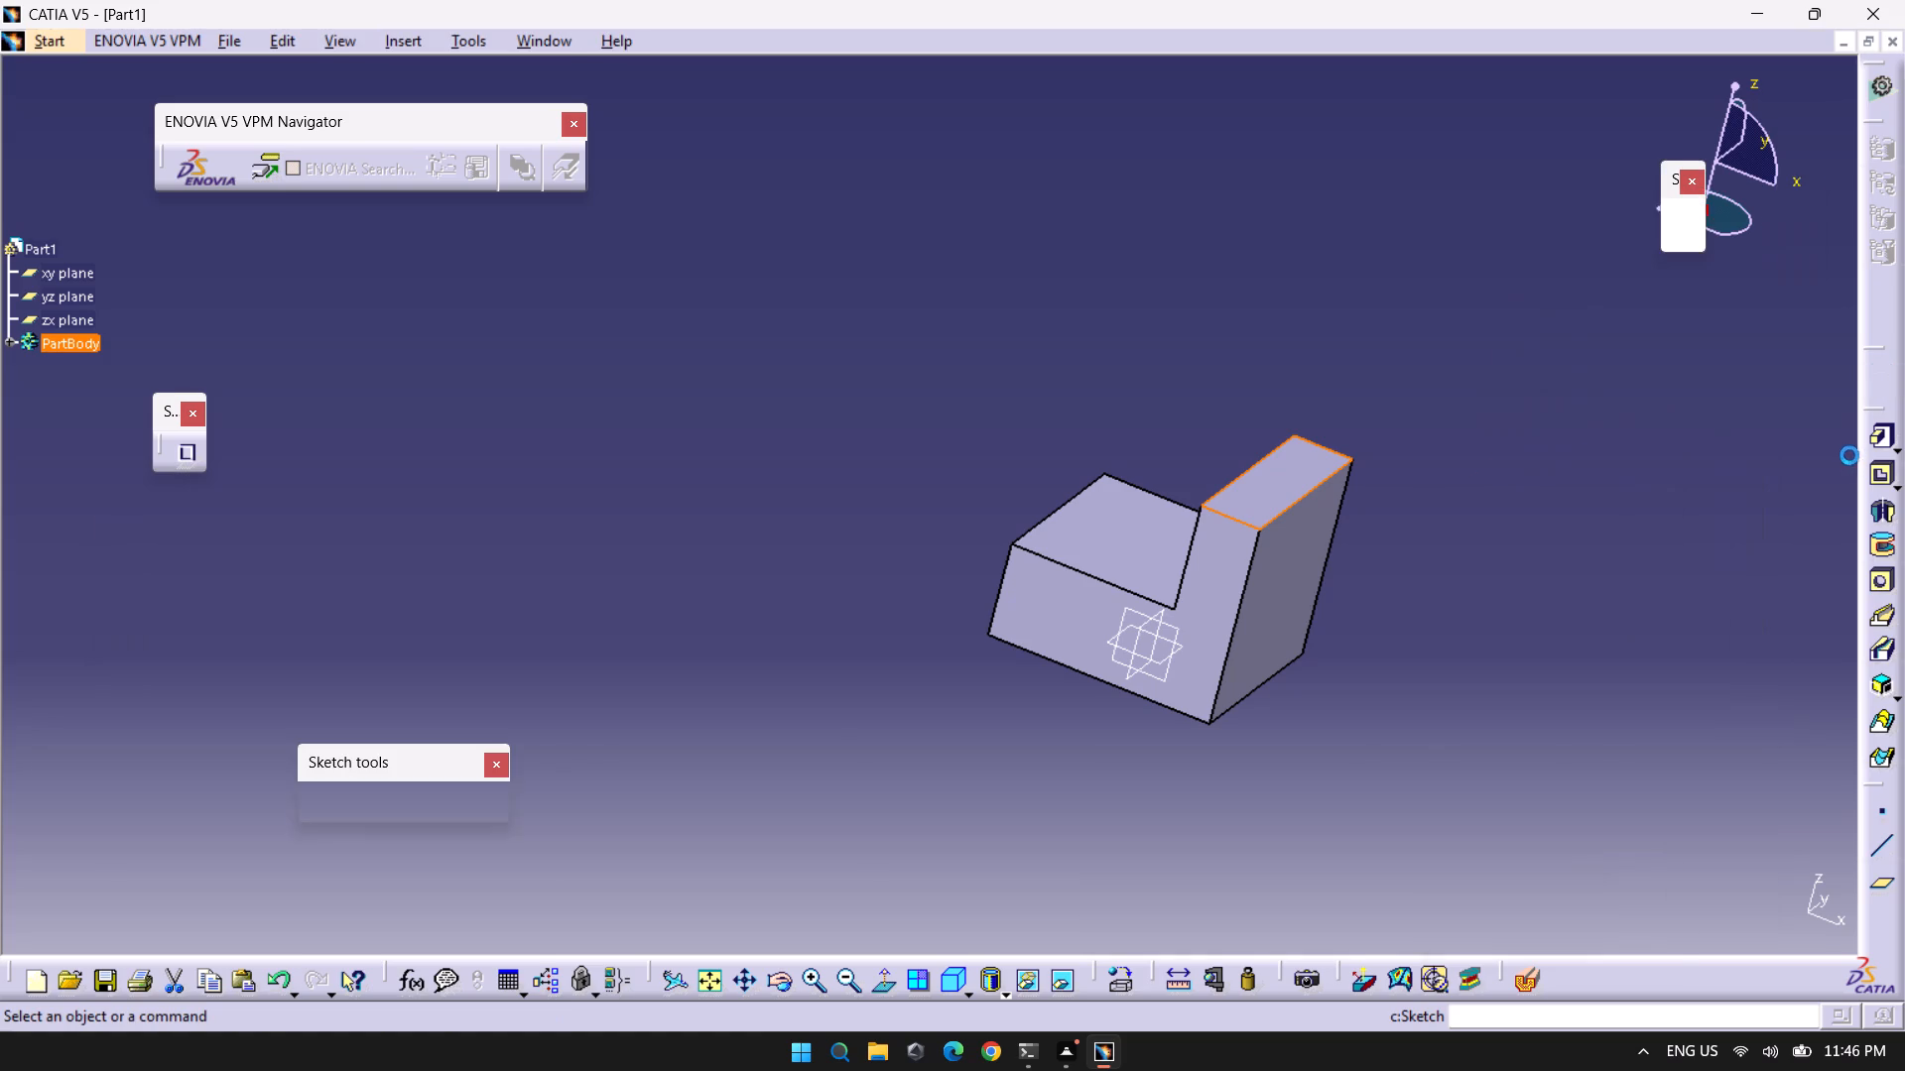
{"action": "middle_click_drag", "start_coordinate": [1440, 334], "coordinate": [1292, 550]}
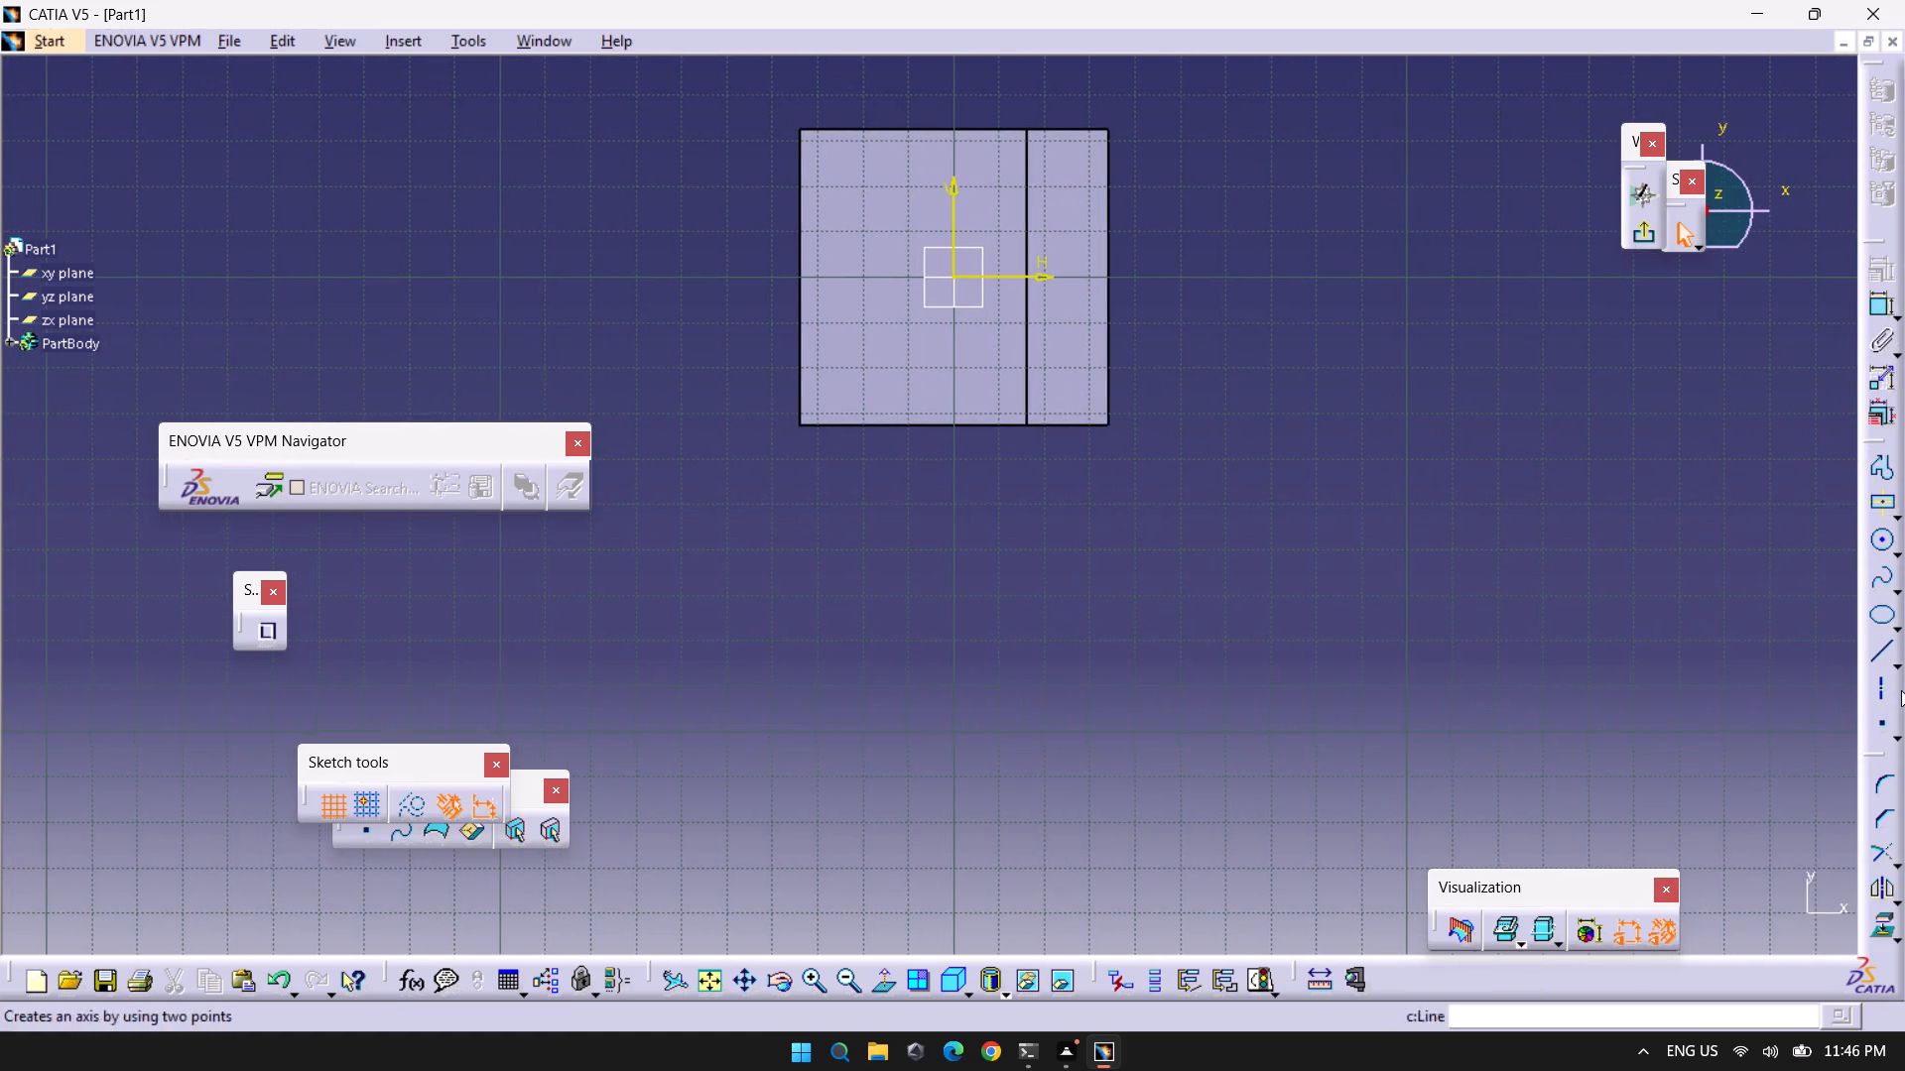
{"action": "left_click", "coordinate": [1879, 922]}
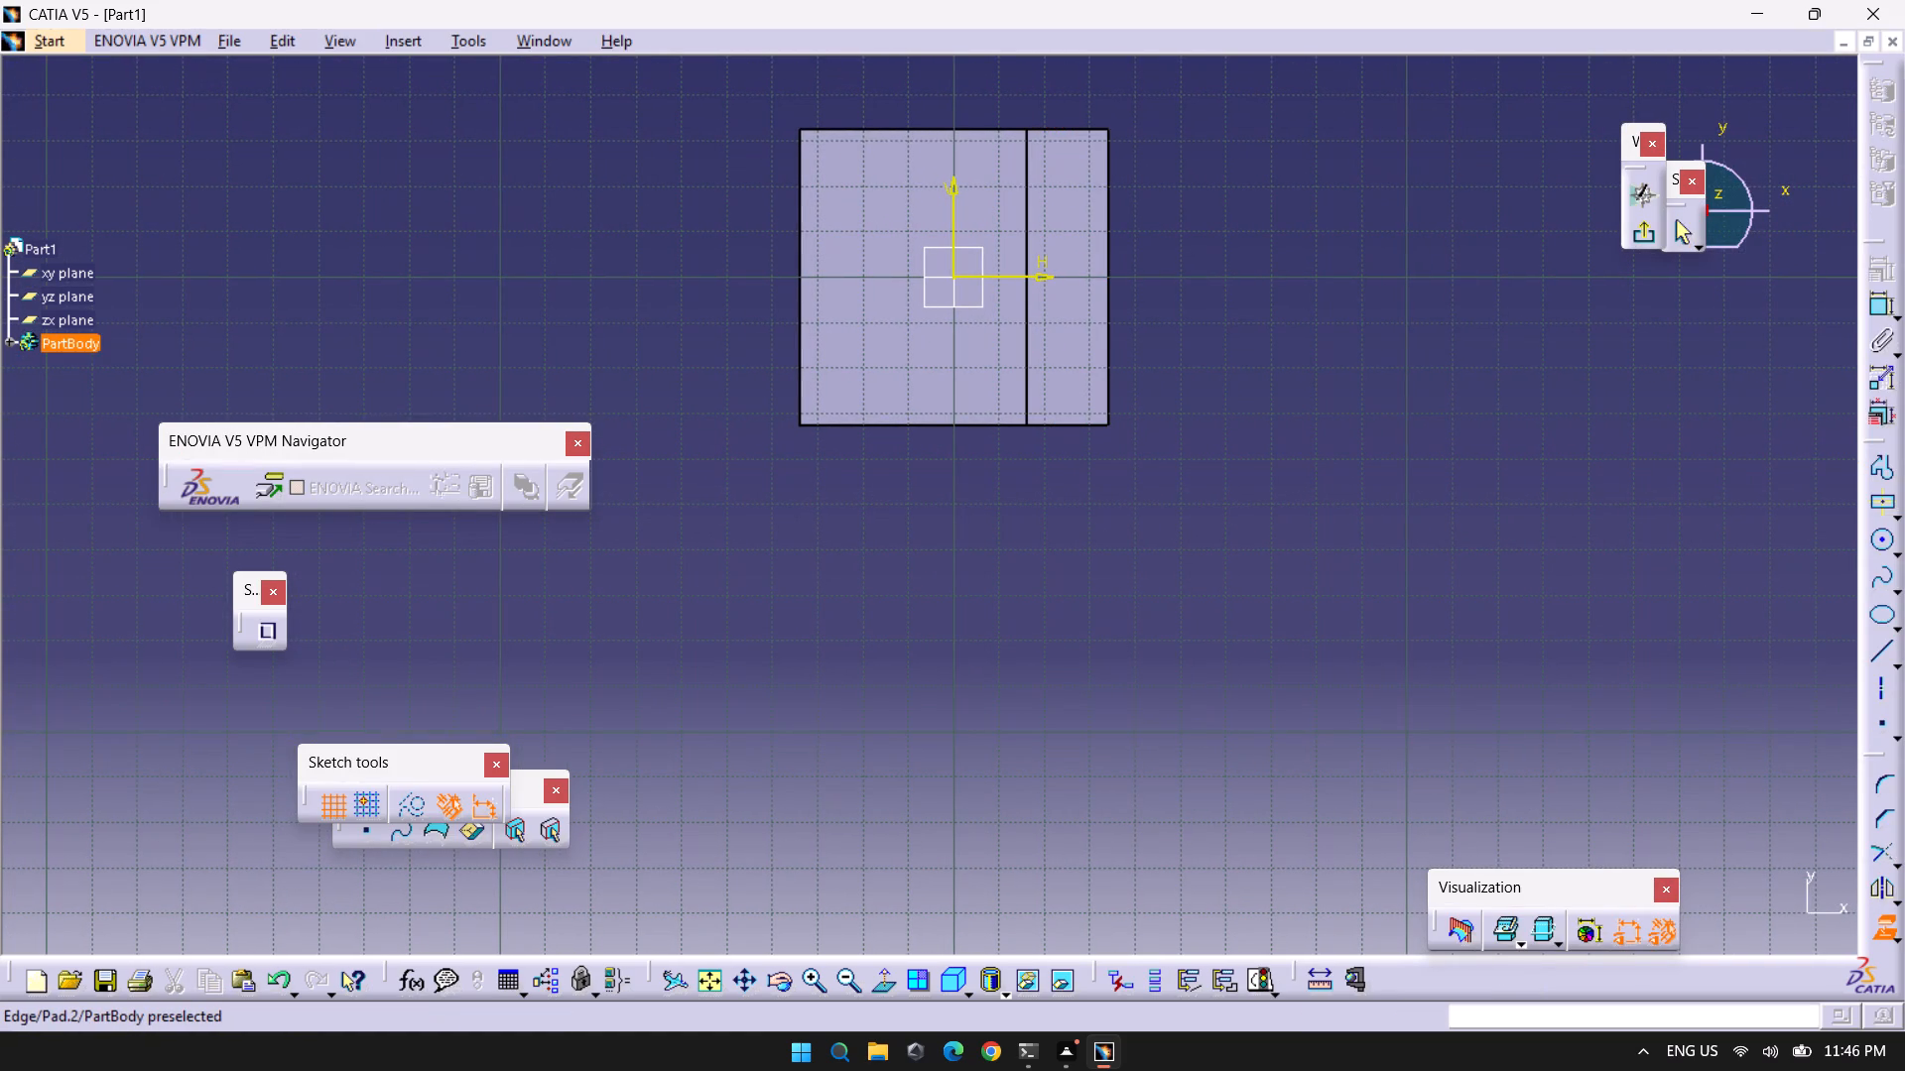
{"action": "left_click", "coordinate": [1108, 364]}
{"action": "left_click", "coordinate": [1527, 416]}
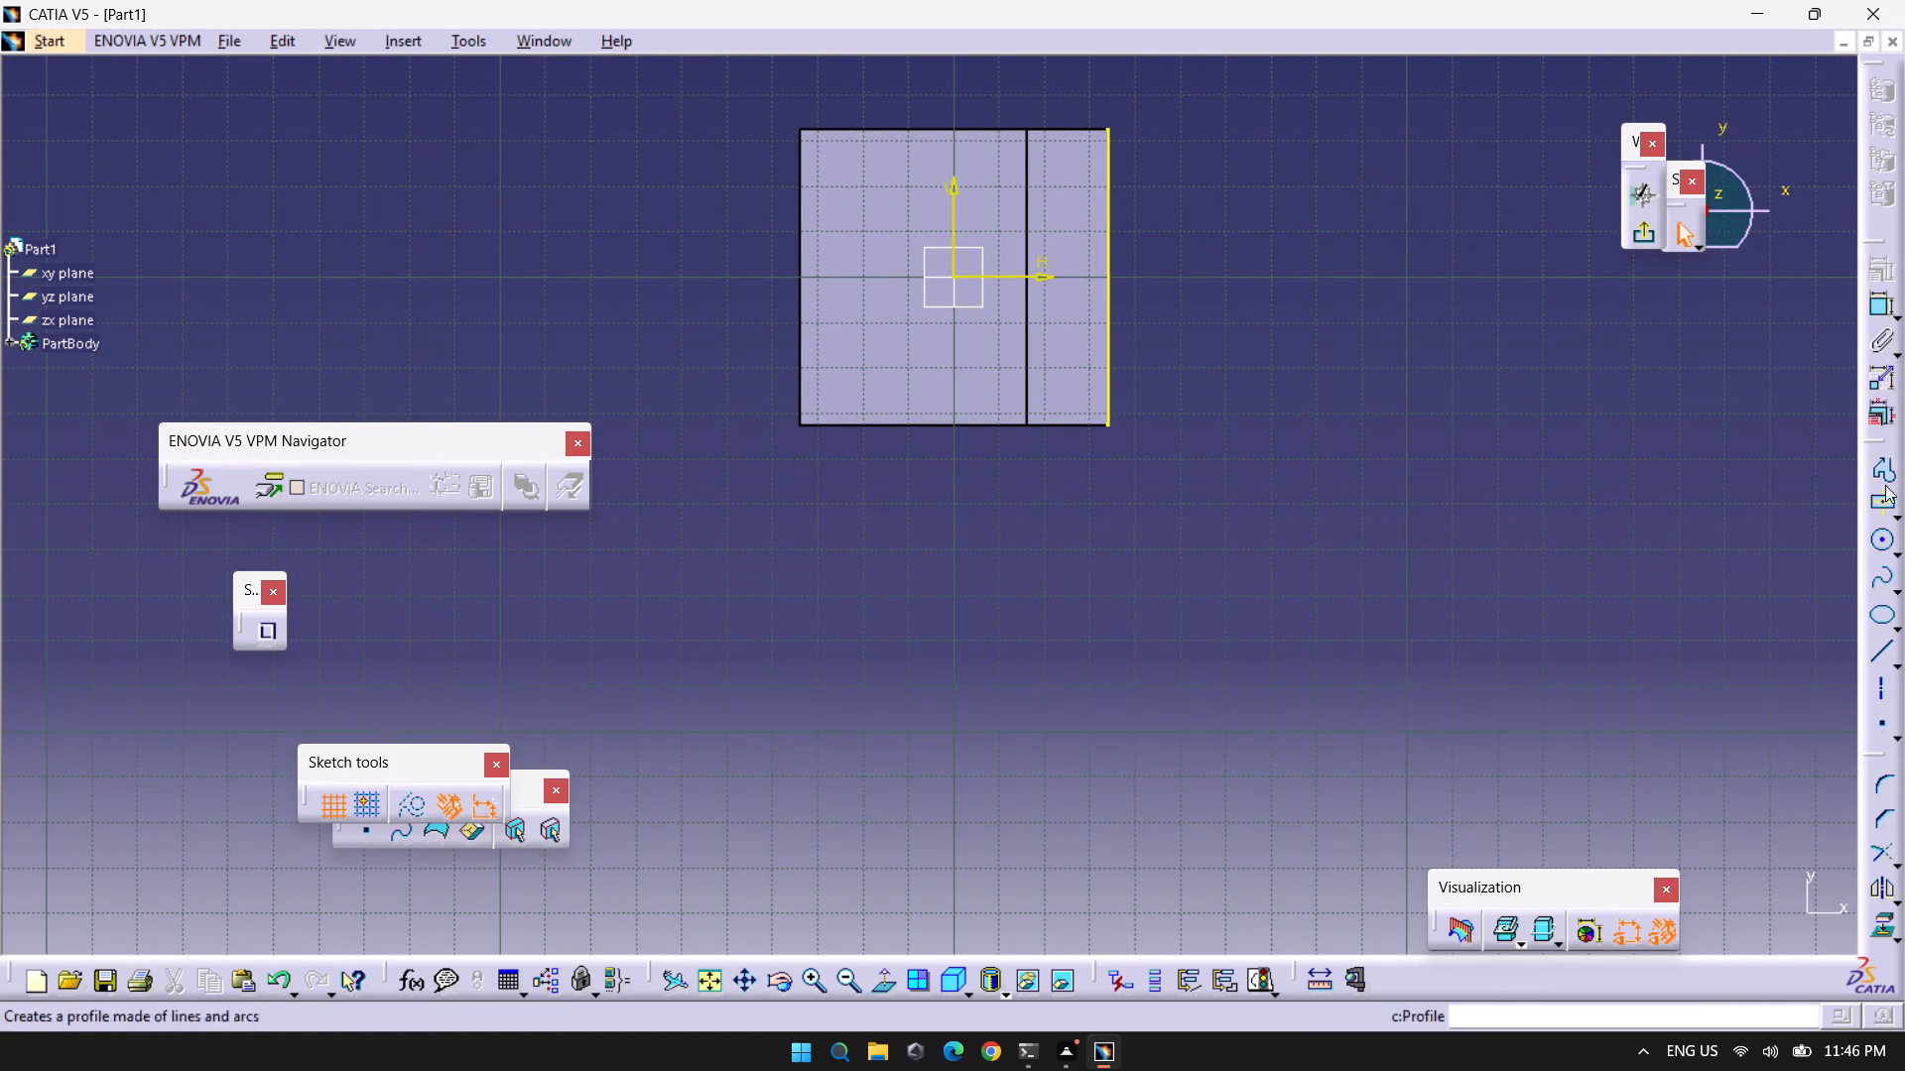
With the Profile tool, draw a 72 mm horizontal line outward from the projected edge on the H axis, followed by a 15 mm vertical line upward.
{"action": "left_click", "coordinate": [1873, 662]}
{"action": "left_click", "coordinate": [1889, 469]}
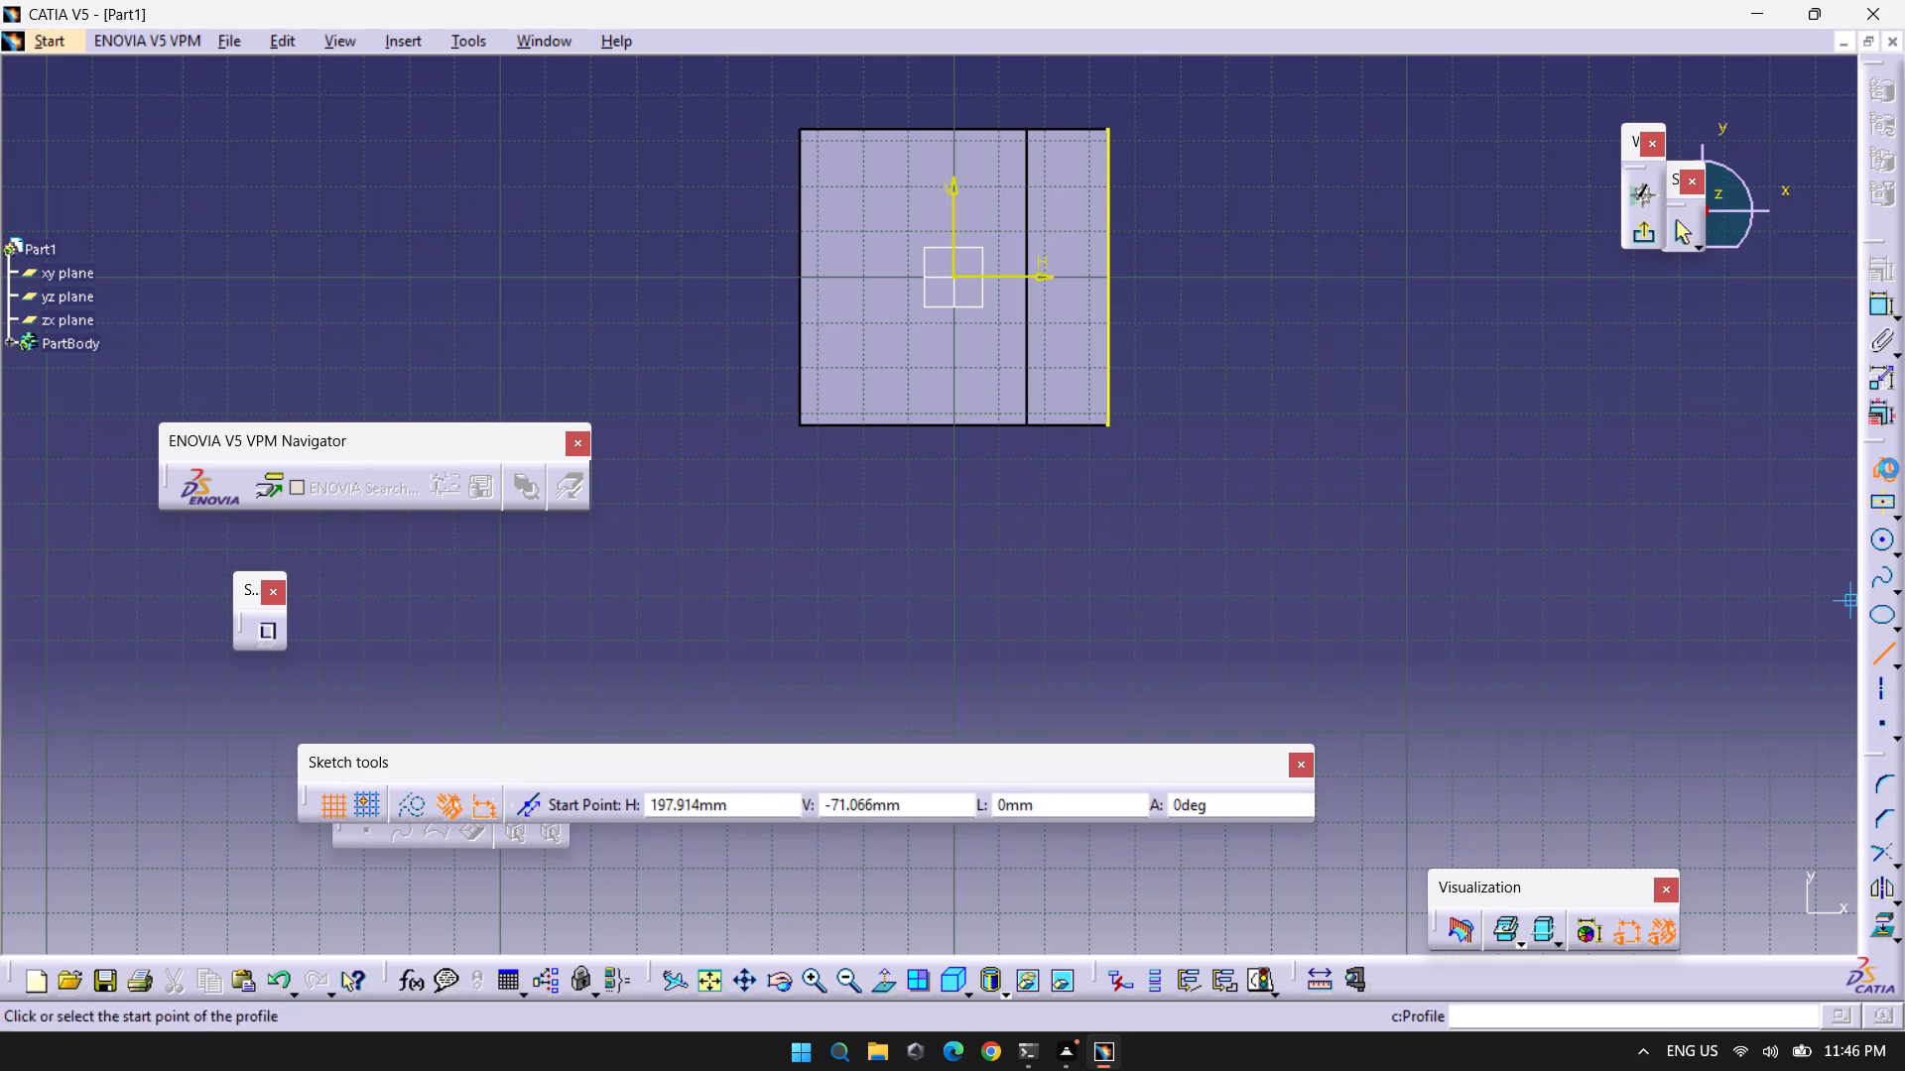
{"action": "left_click", "coordinate": [1112, 274]}
{"action": "key", "text": "Tab"}
{"action": "key", "text": "Tab"}
{"action": "key", "text": "Tab"}
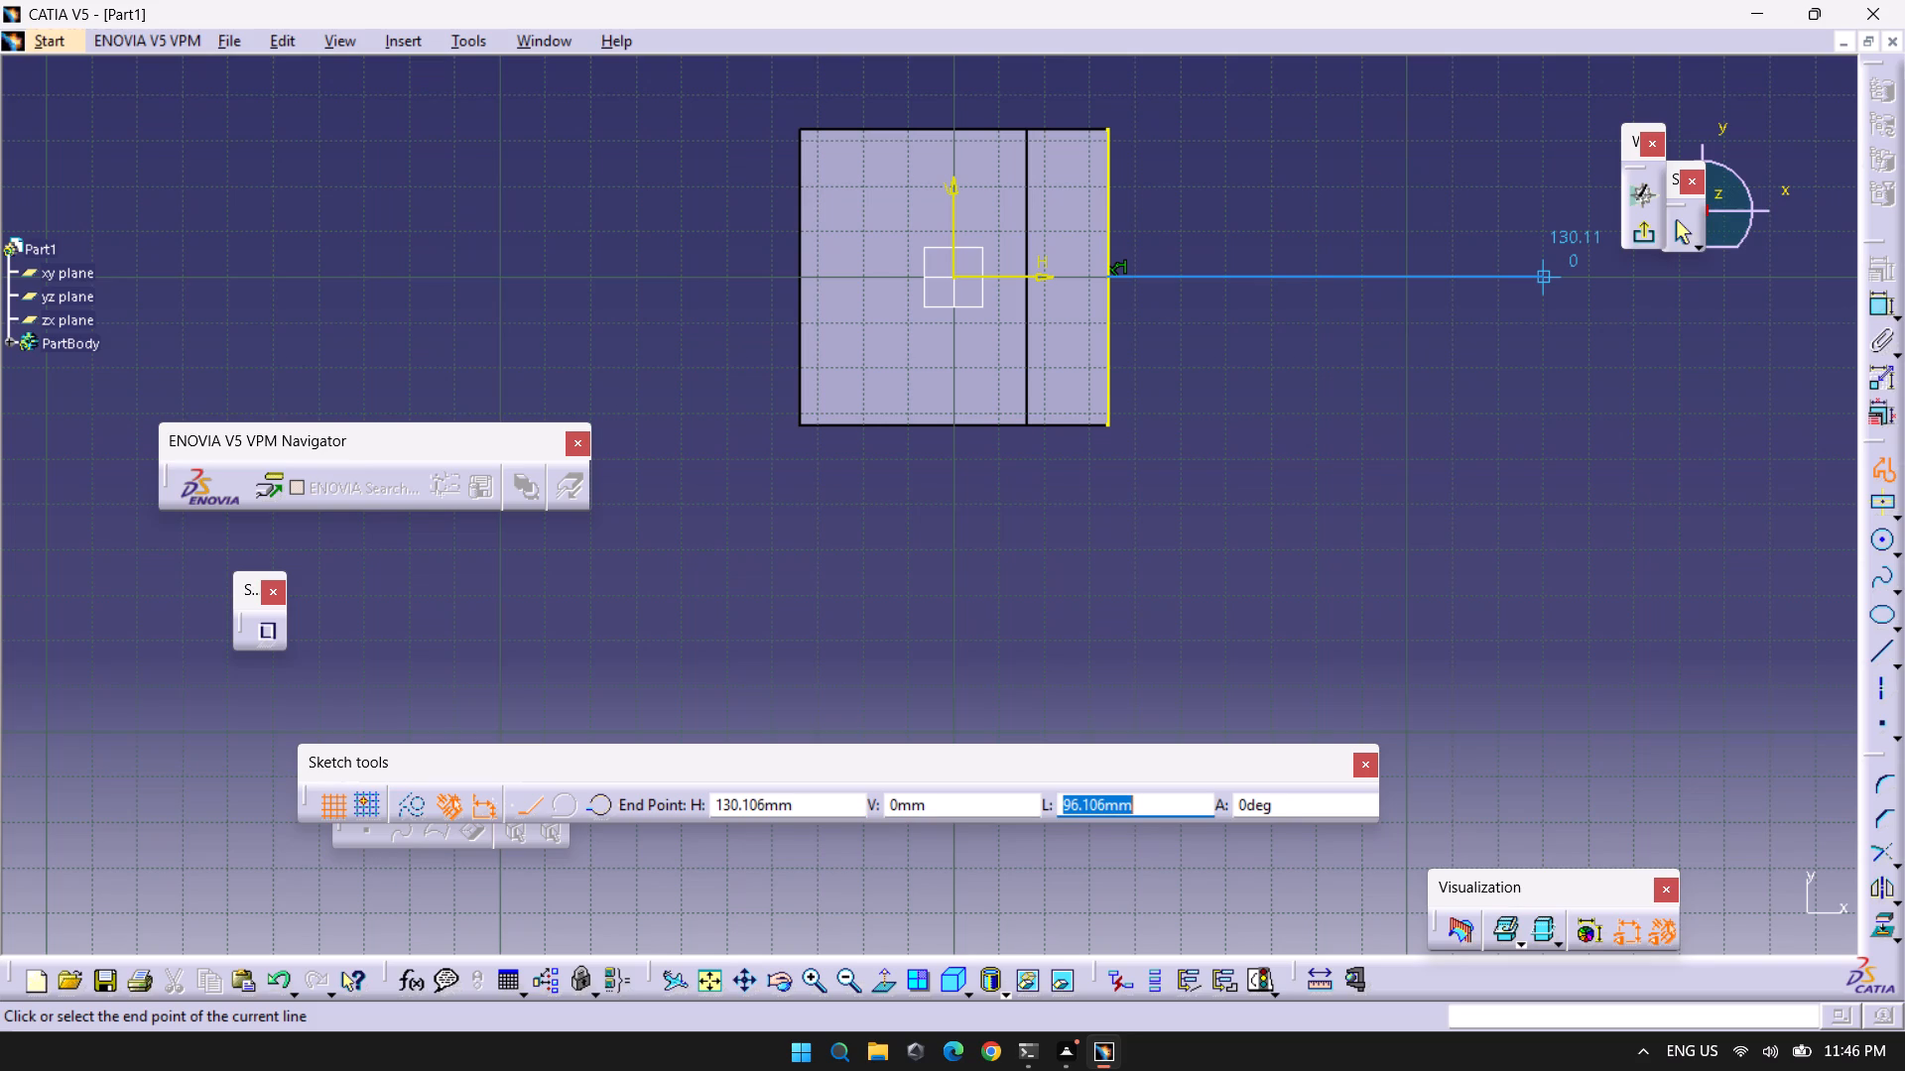
{"action": "type", "text": "77"}
{"action": "key", "text": "BackSpace"}
{"action": "key", "text": "2"}
{"action": "key", "text": "Return"}
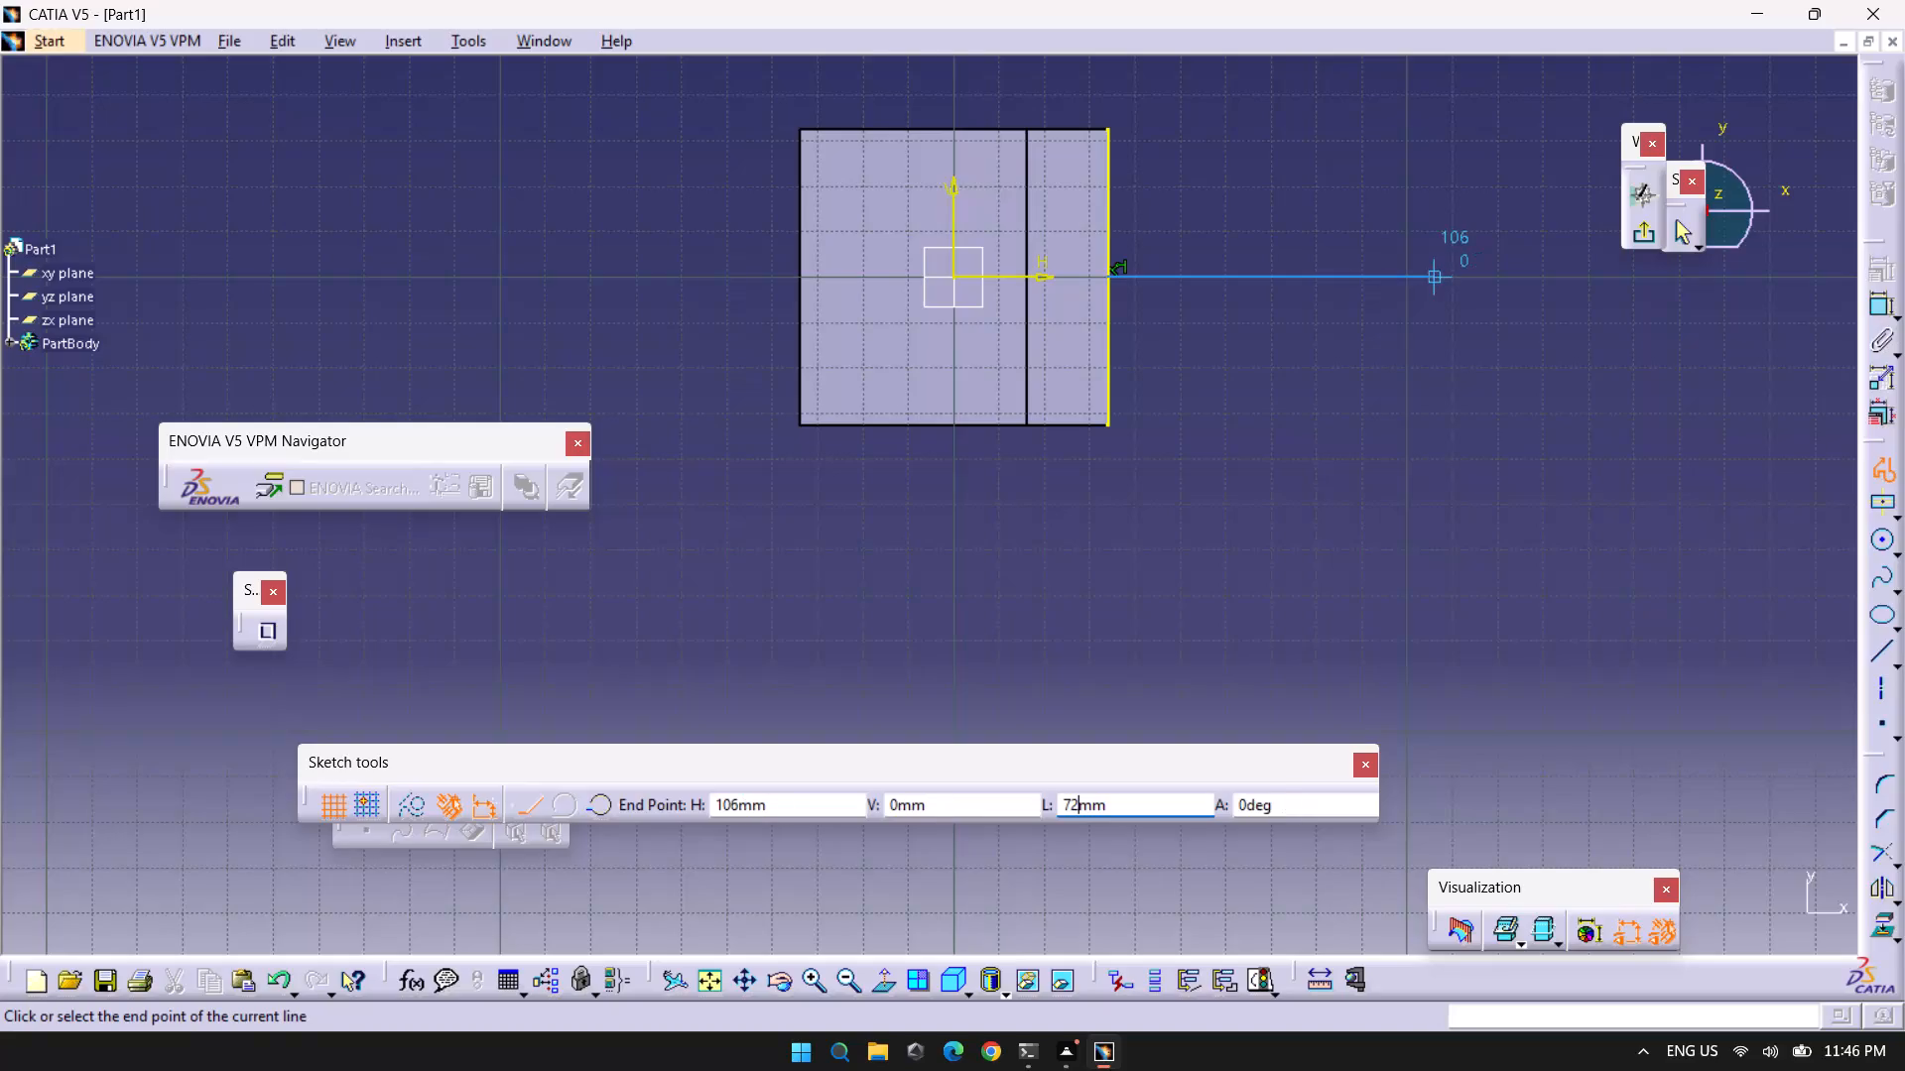
{"action": "left_click", "coordinate": [1562, 274]}
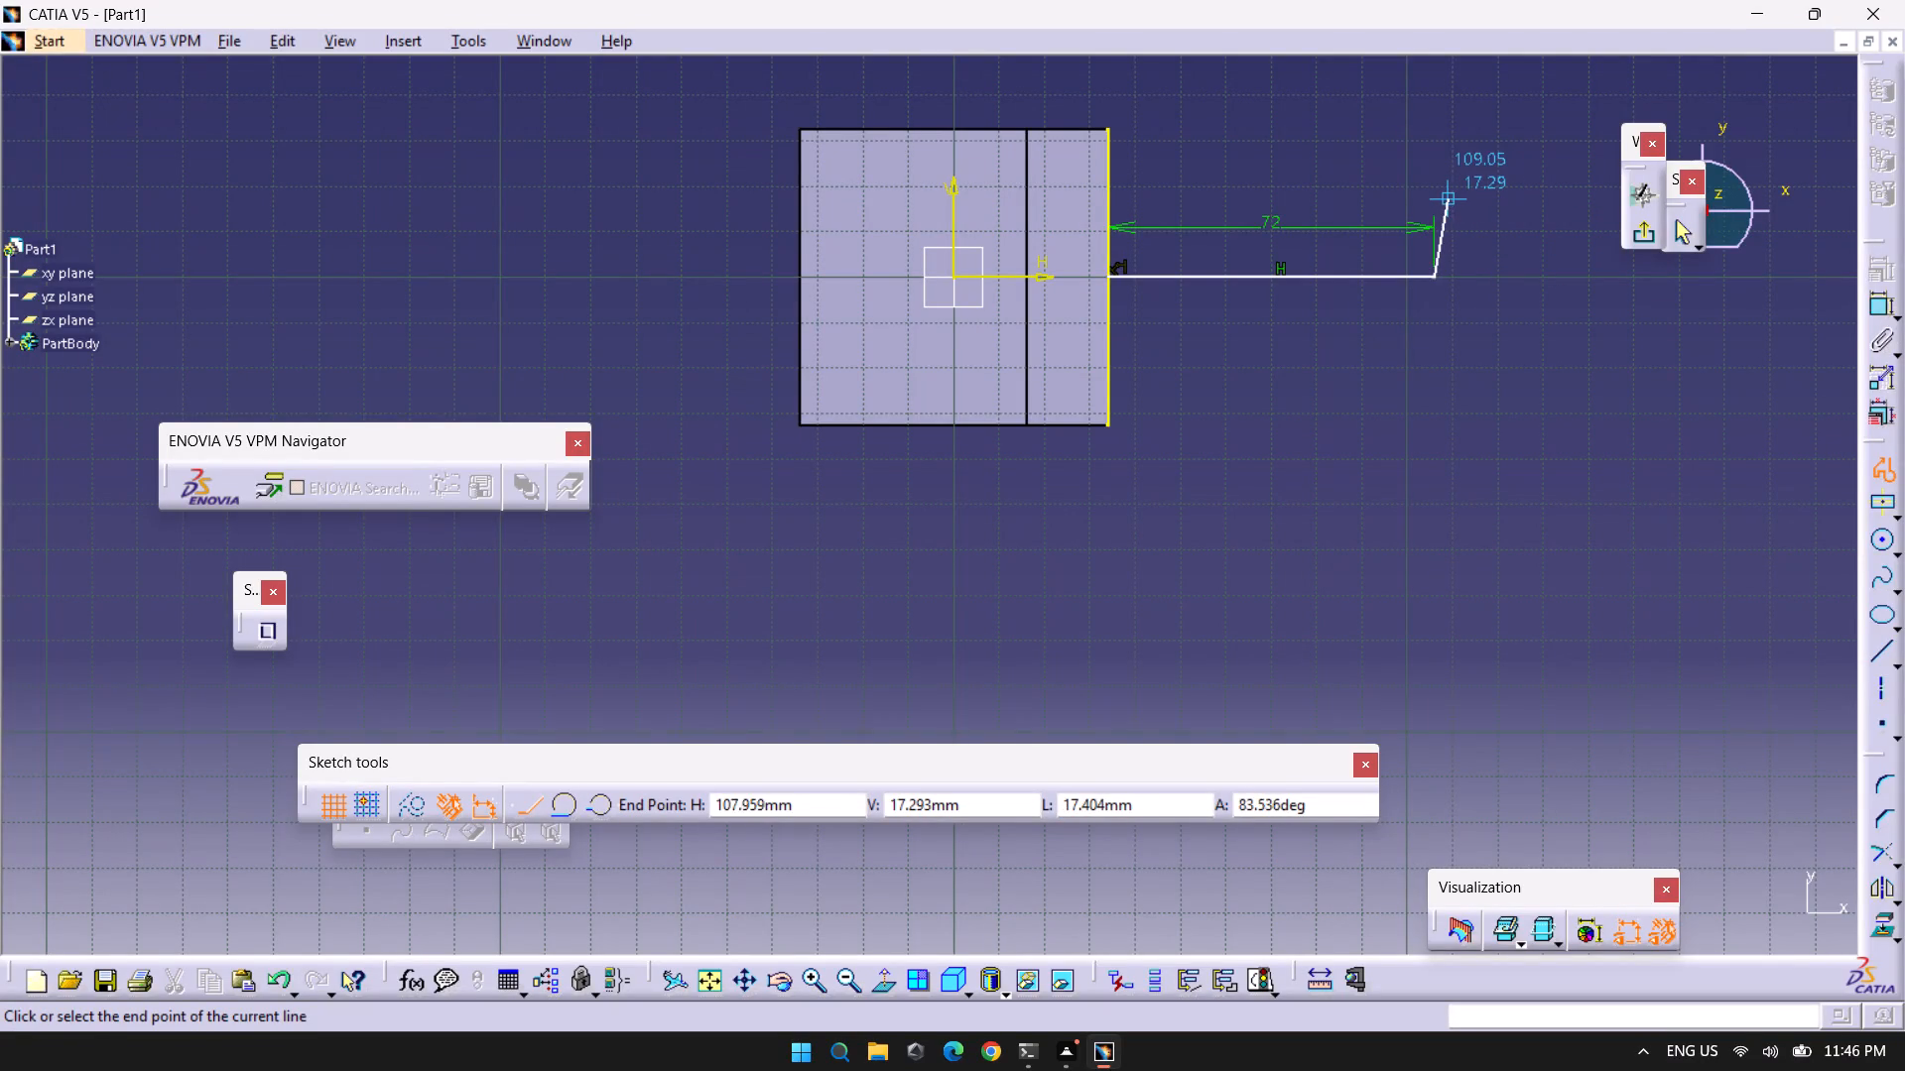
{"action": "key", "text": "Tab"}
{"action": "key", "text": "Tab"}
{"action": "key", "text": "Tab"}
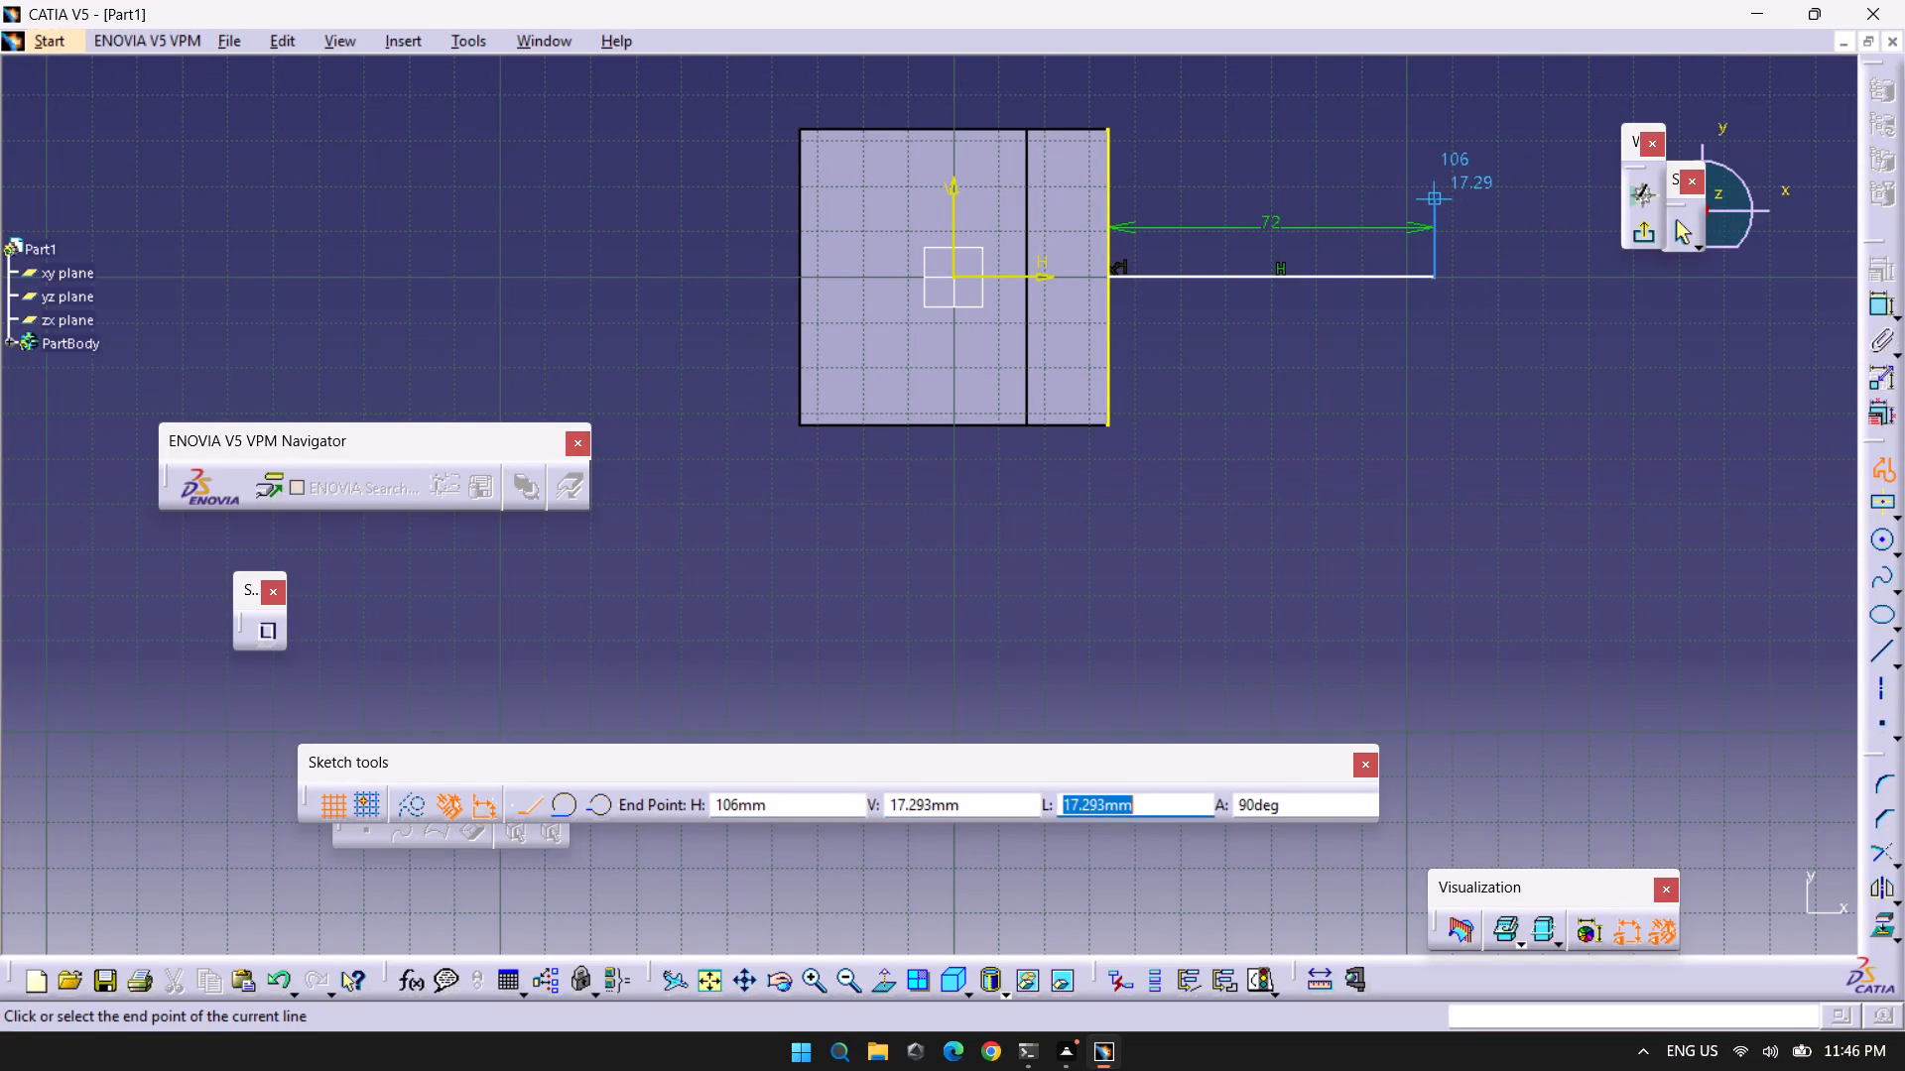
{"action": "type", "text": "15"}
{"action": "key", "text": "Return"}
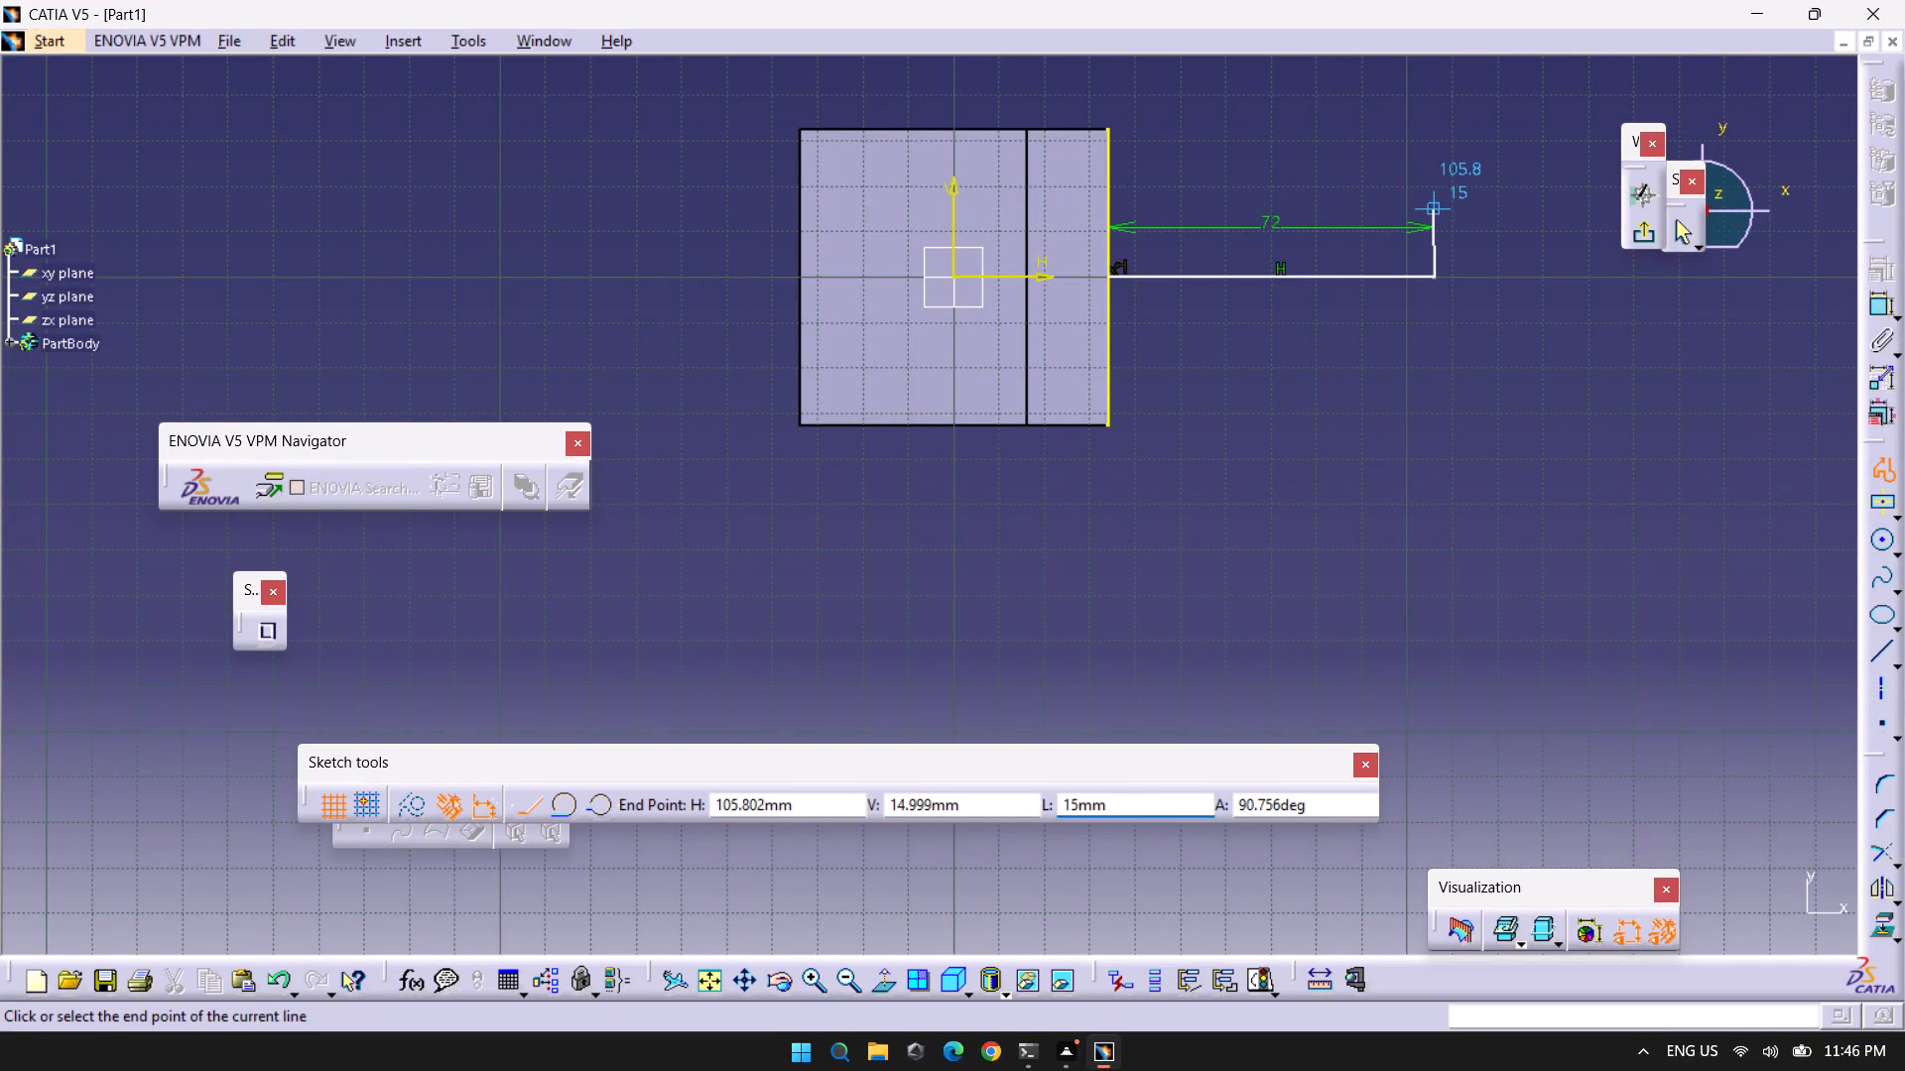
{"action": "left_click", "coordinate": [1439, 193]}
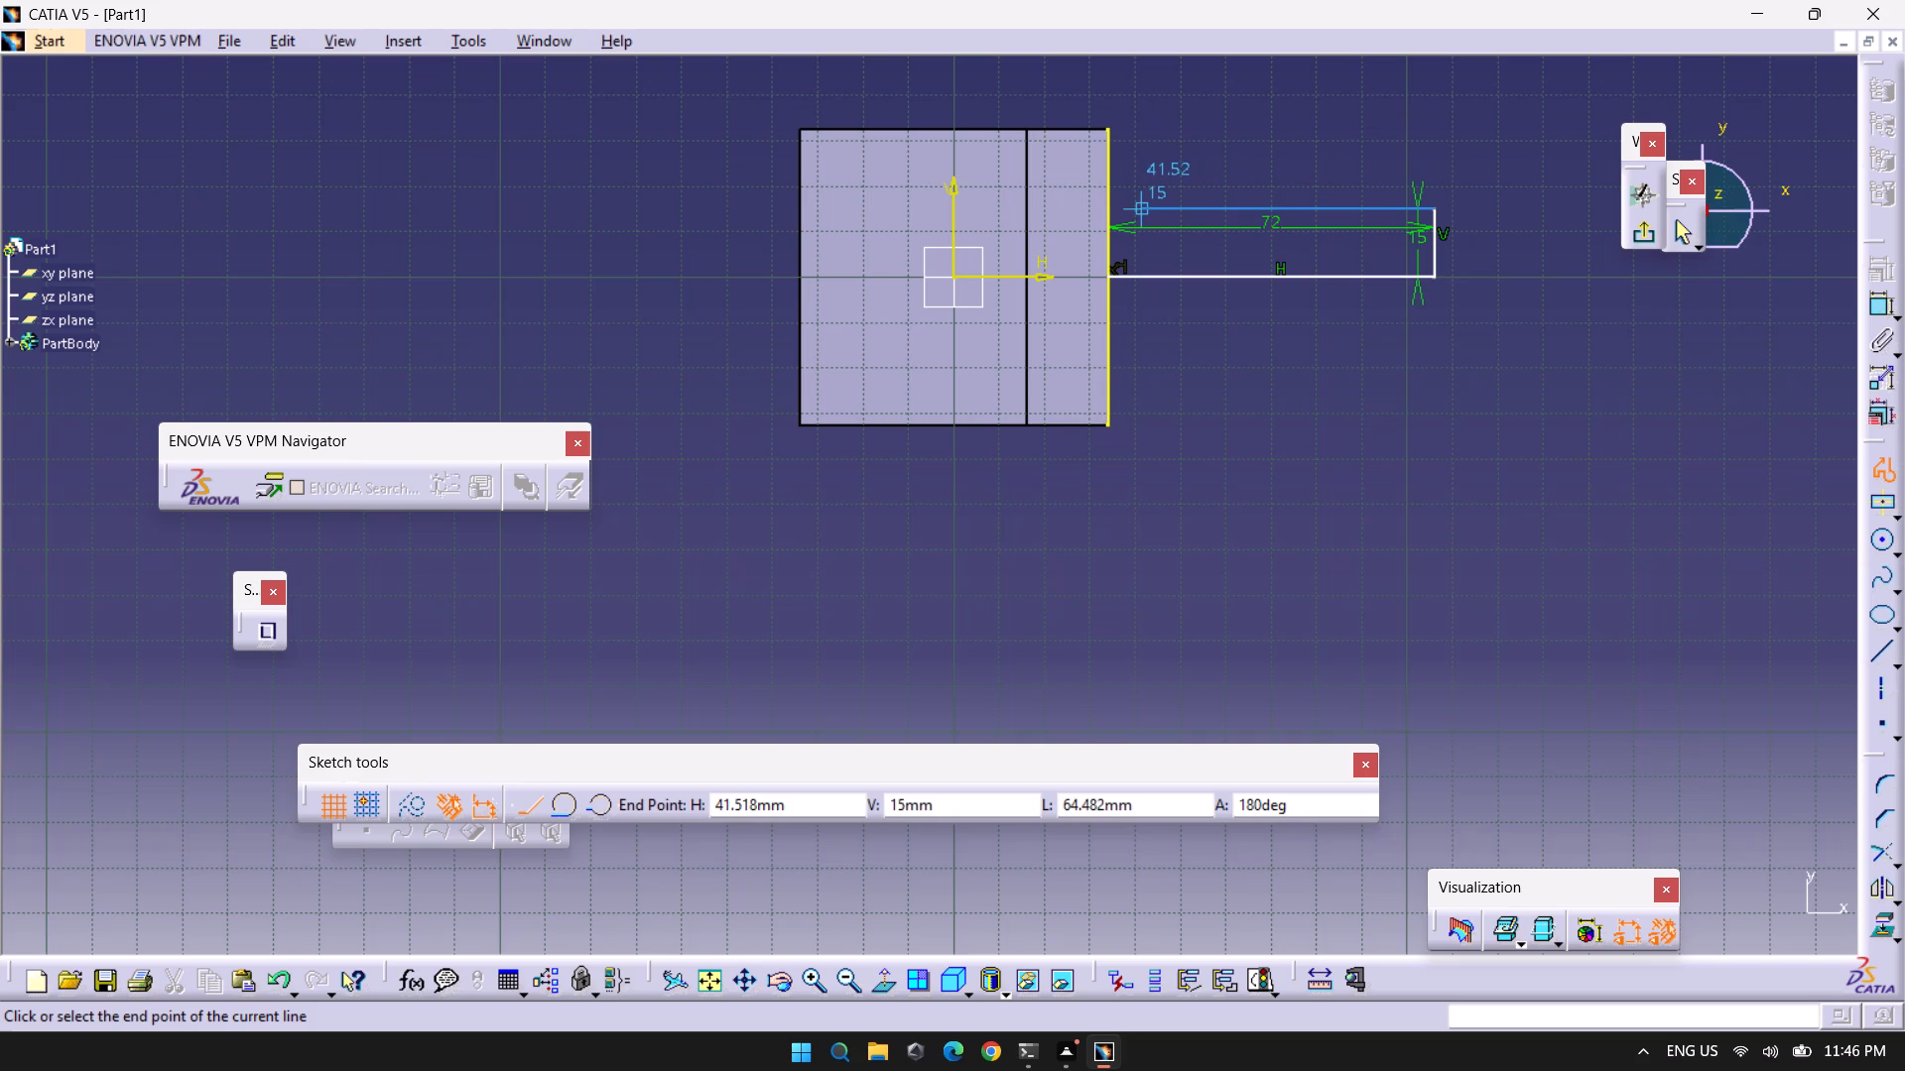
Continue the profile horizontally back to the wall edge, 30 mm down along it, and horizontally out to the 72 mm line's end position.
{"action": "left_click", "coordinate": [1106, 205]}
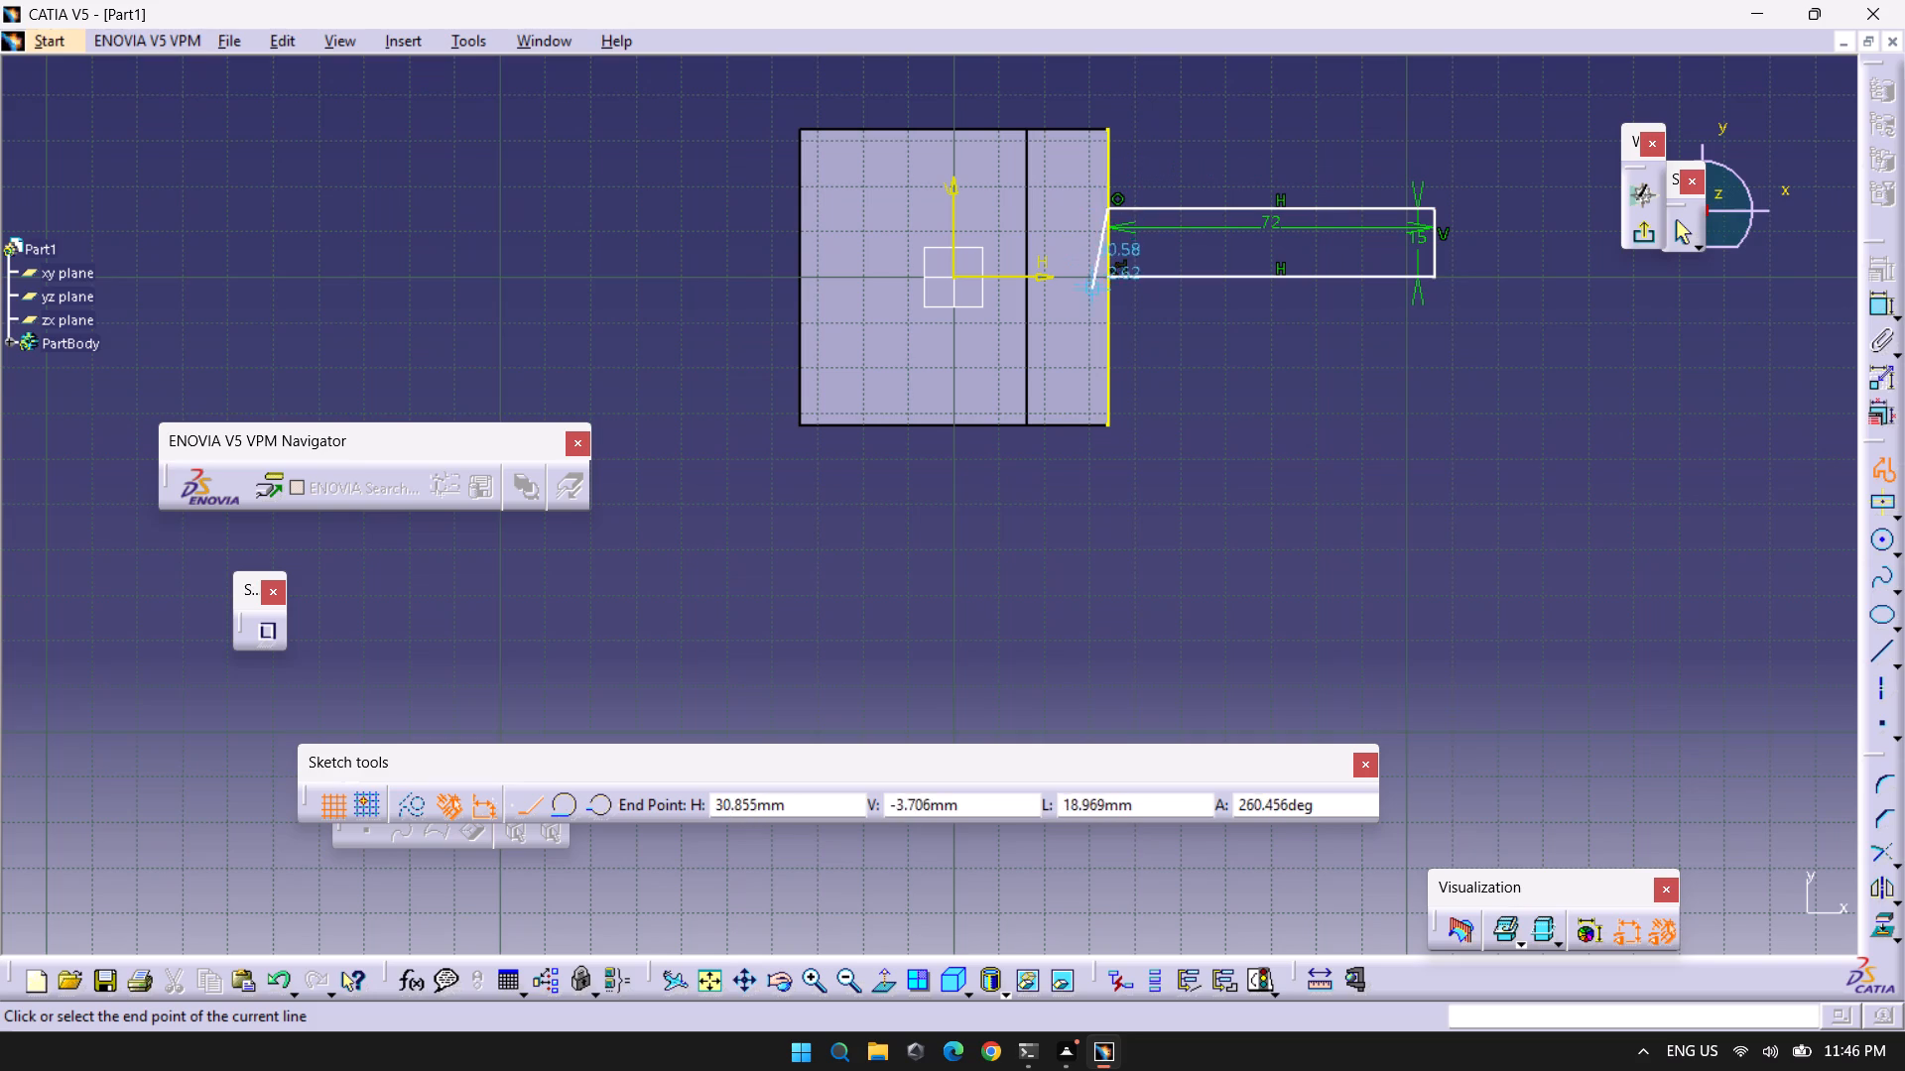
{"action": "key", "text": "Tab"}
{"action": "key", "text": "Tab"}
{"action": "key", "text": "Tab"}
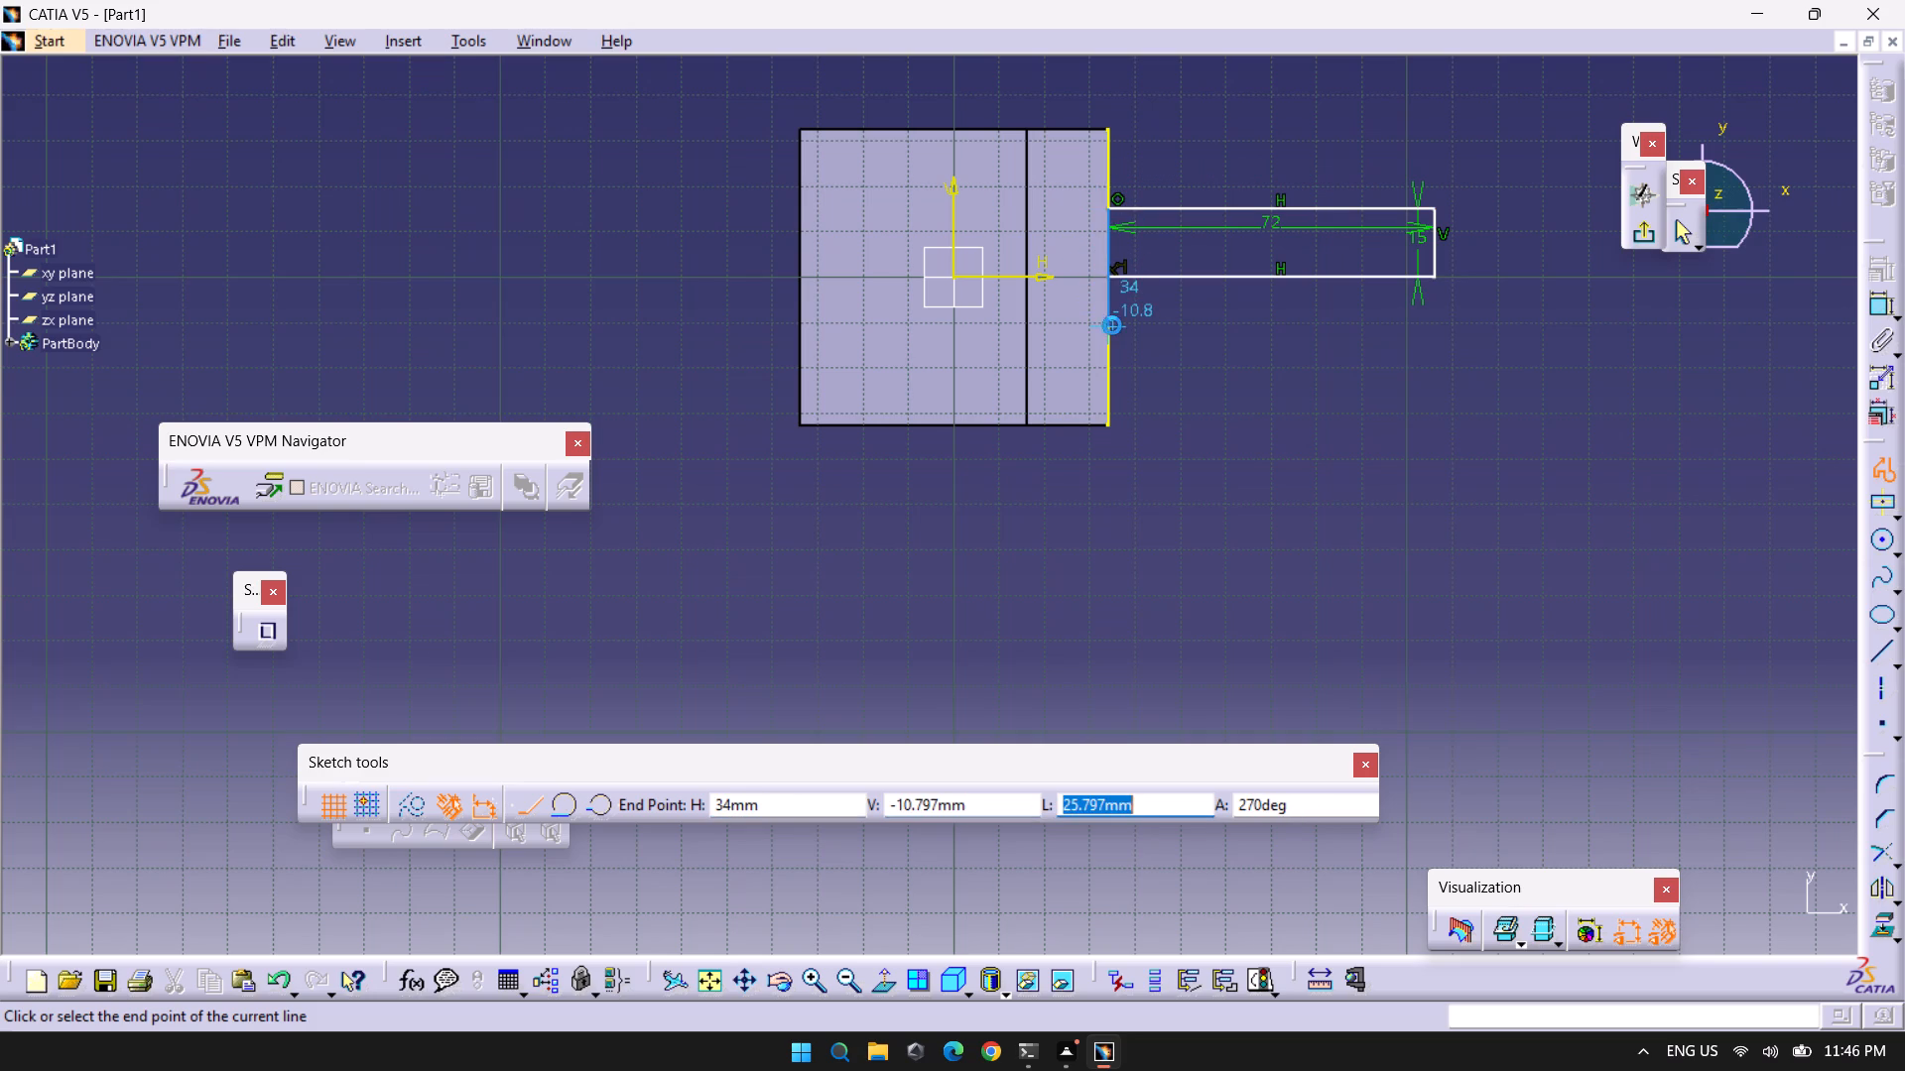
{"action": "type", "text": "30"}
{"action": "key", "text": "Return"}
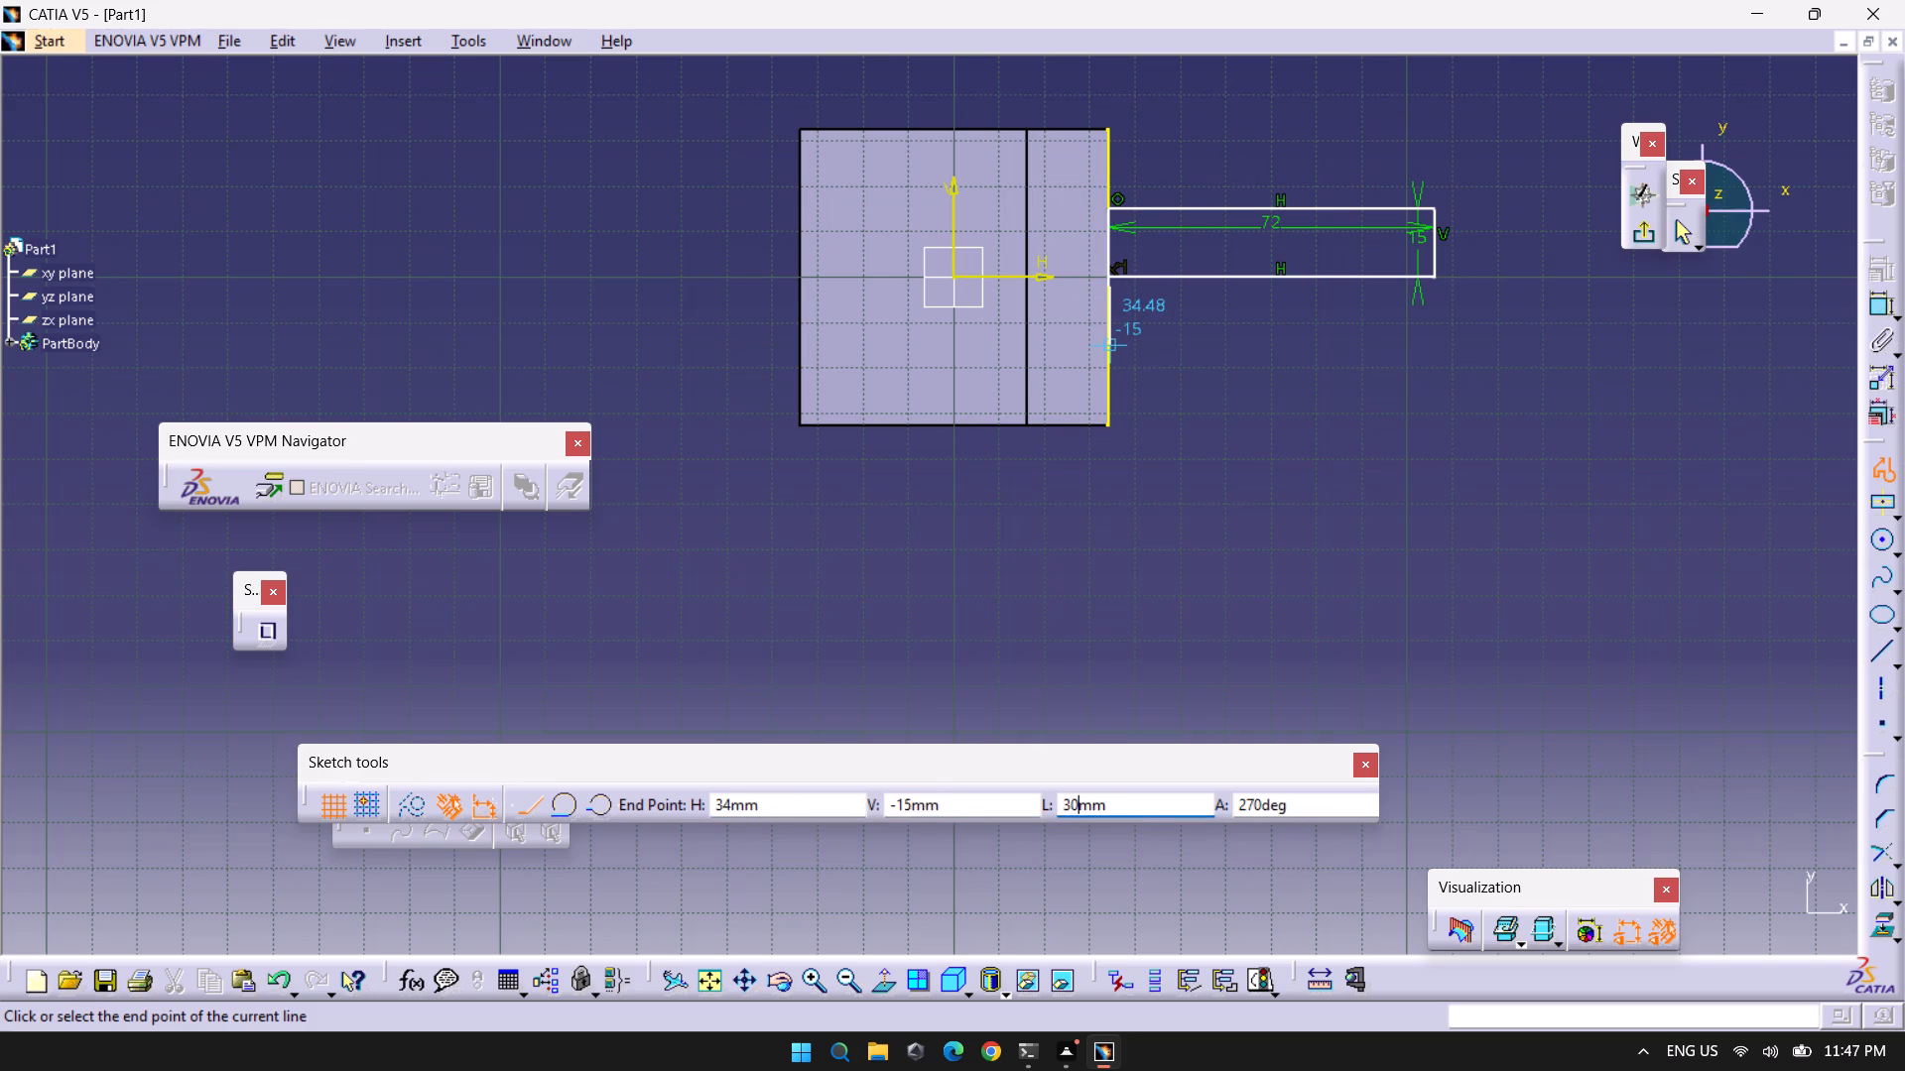
{"action": "left_click", "coordinate": [1107, 338]}
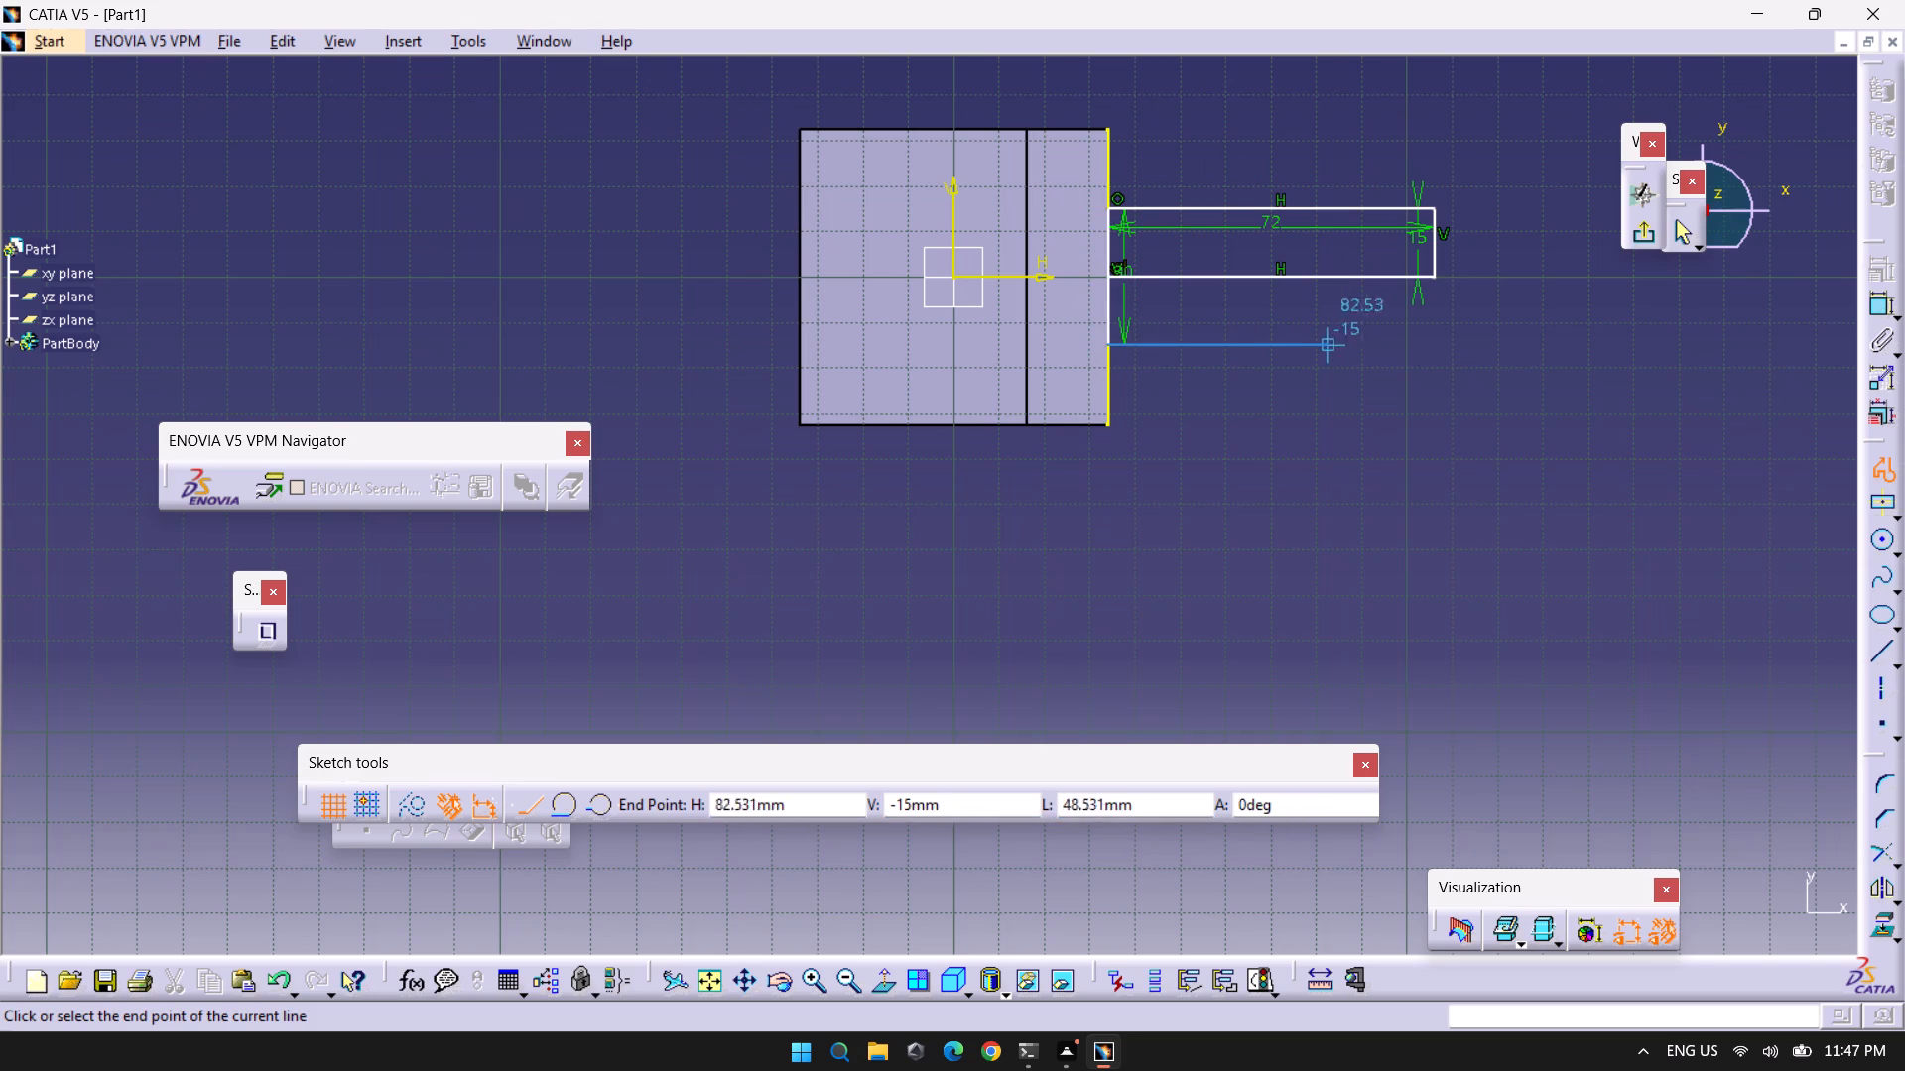
{"action": "left_click", "coordinate": [1437, 348]}
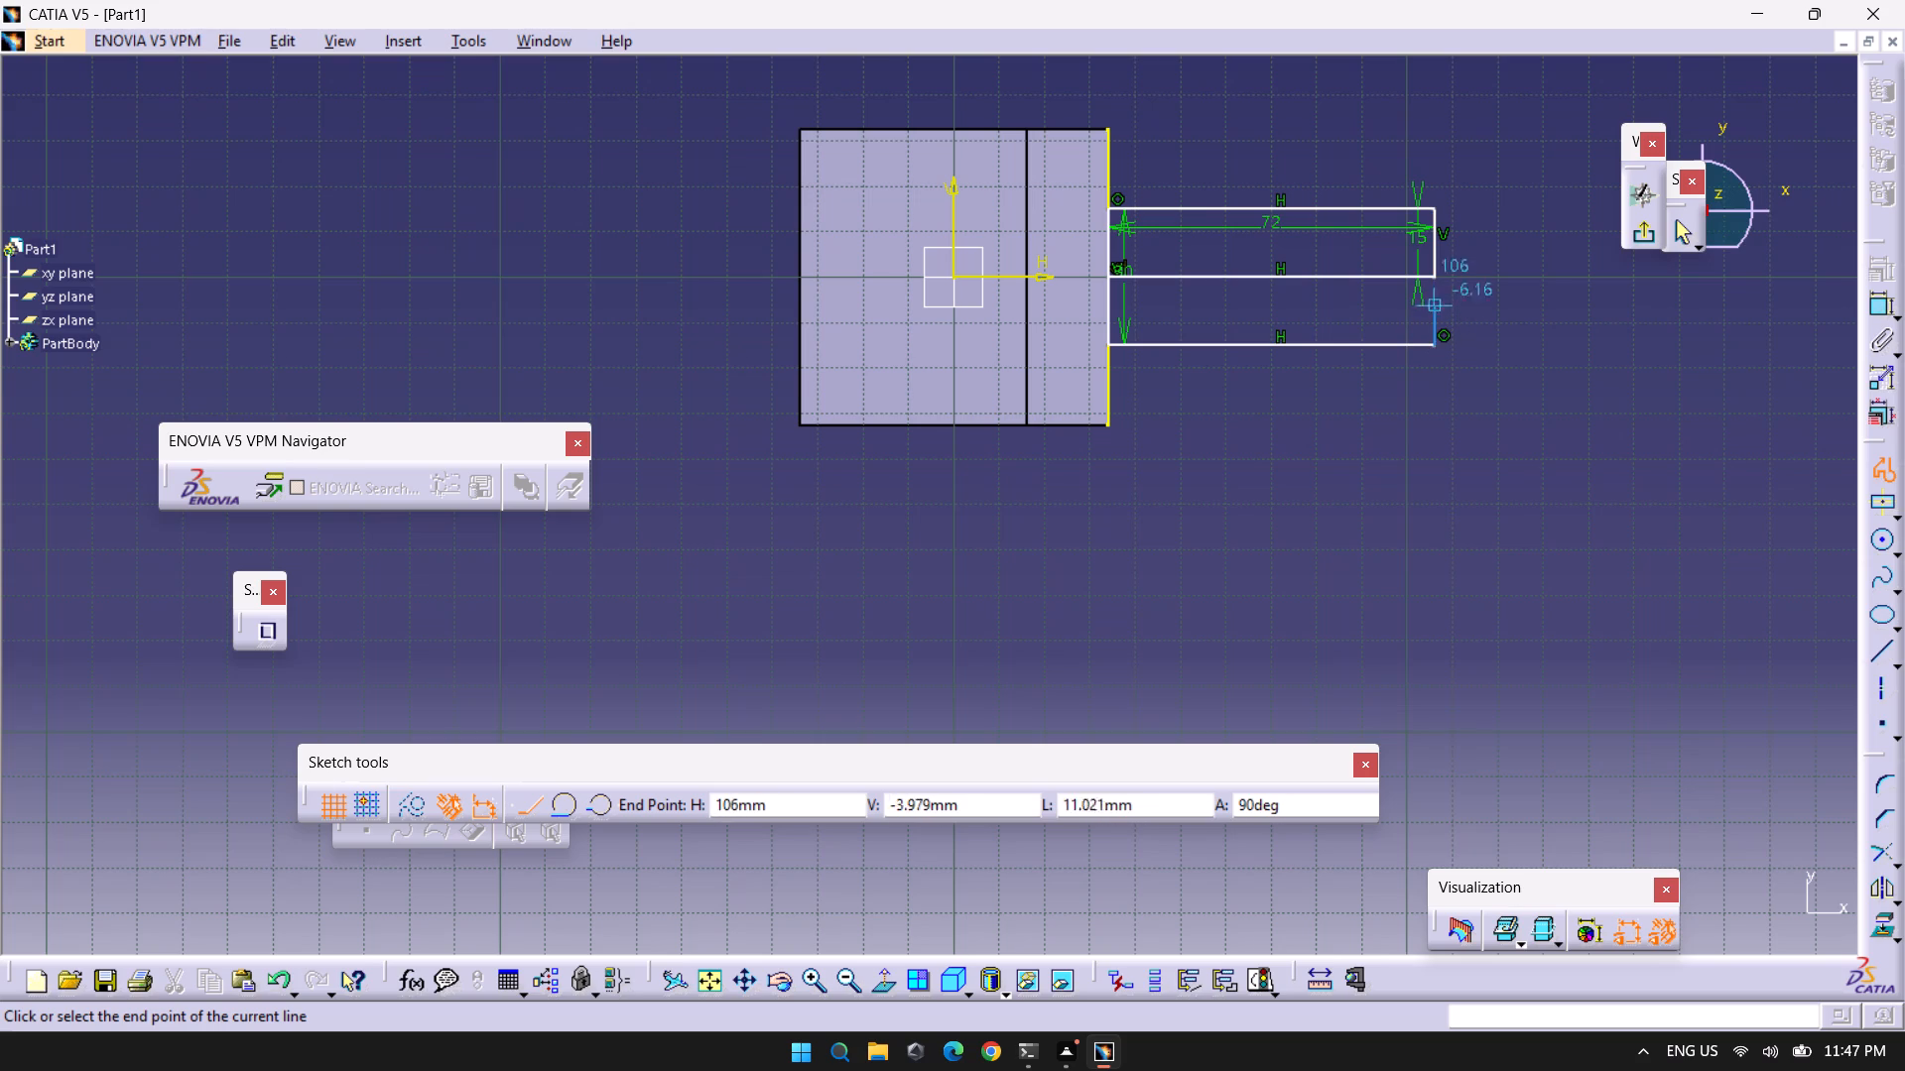
{"action": "key", "text": "Escape"}
{"action": "key", "text": "Escape"}
{"action": "key", "text": "Escape"}
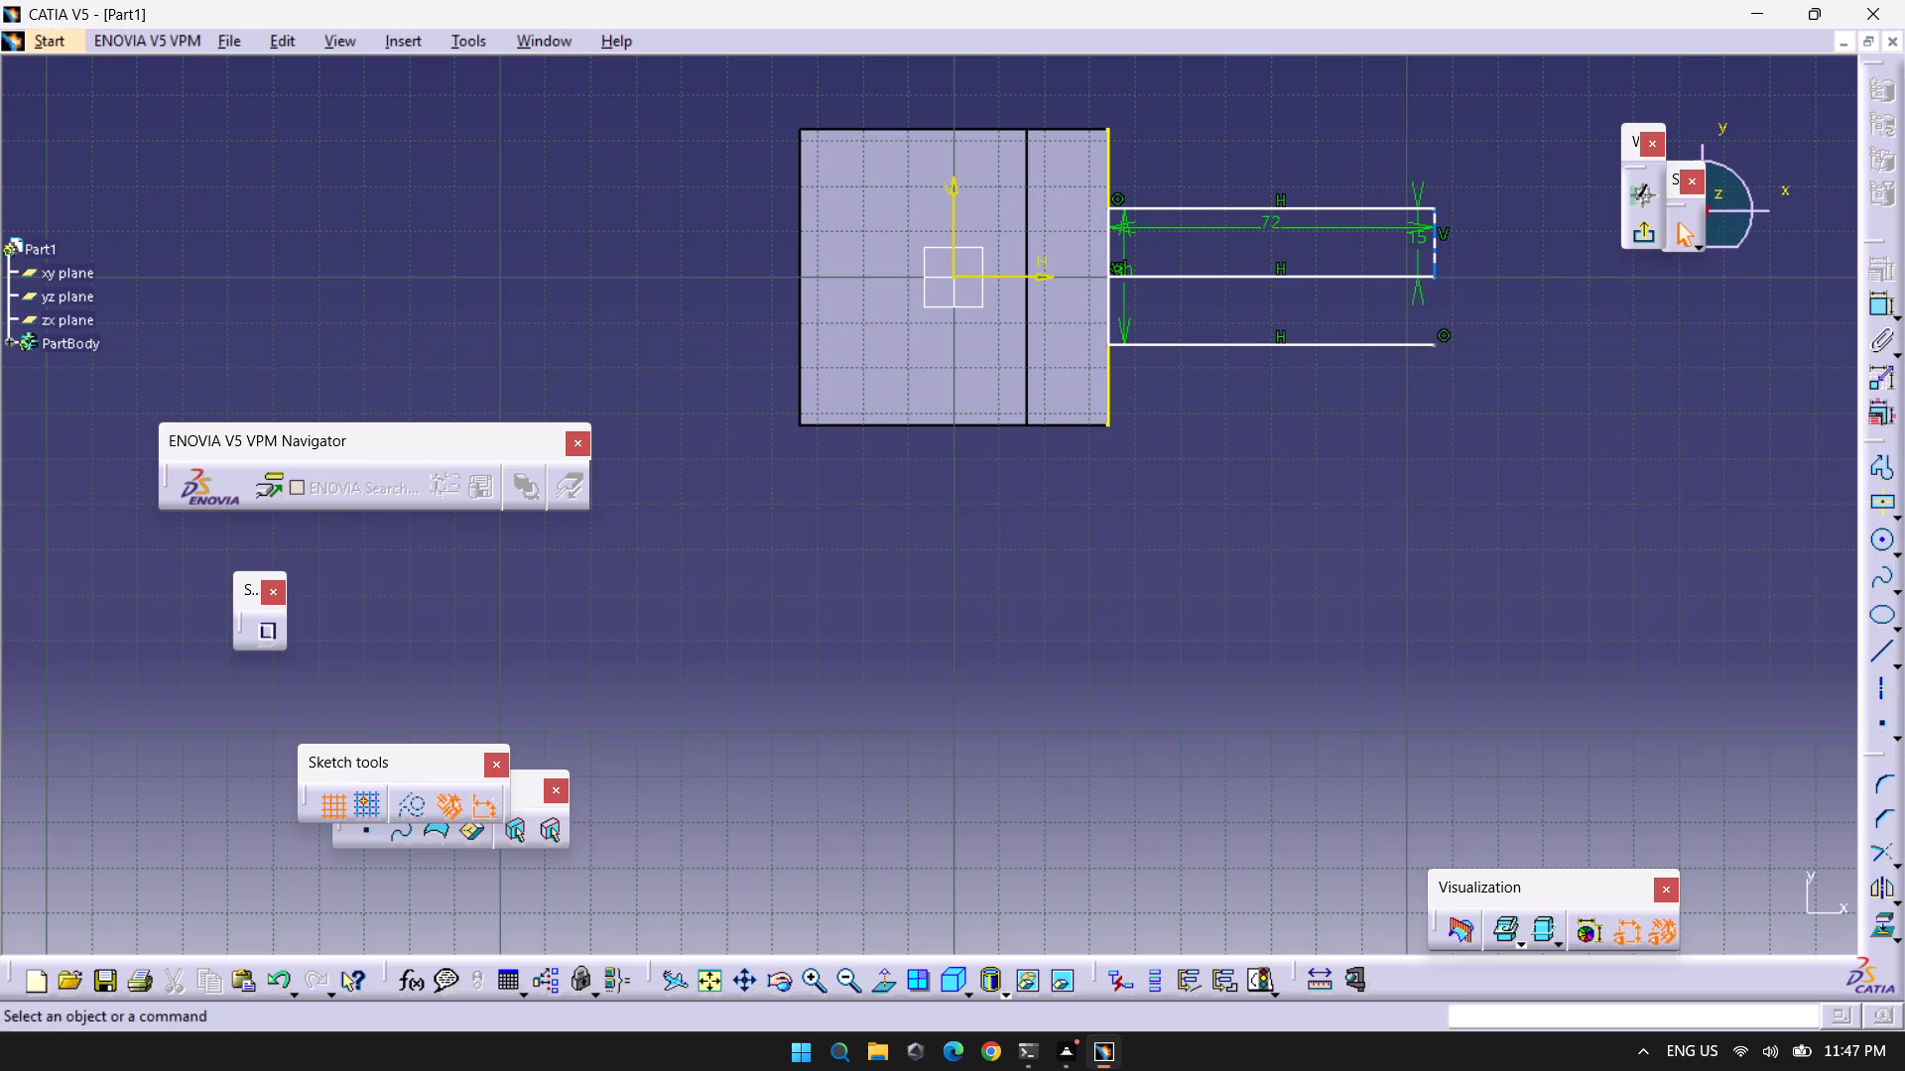
Delete the 15 mm vertical line and the 72 mm centre line from the sketch.
{"action": "left_click", "coordinate": [1438, 249]}
{"action": "left_click", "coordinate": [1419, 275], "text": "ctrl"}
{"action": "key", "text": "Delete"}
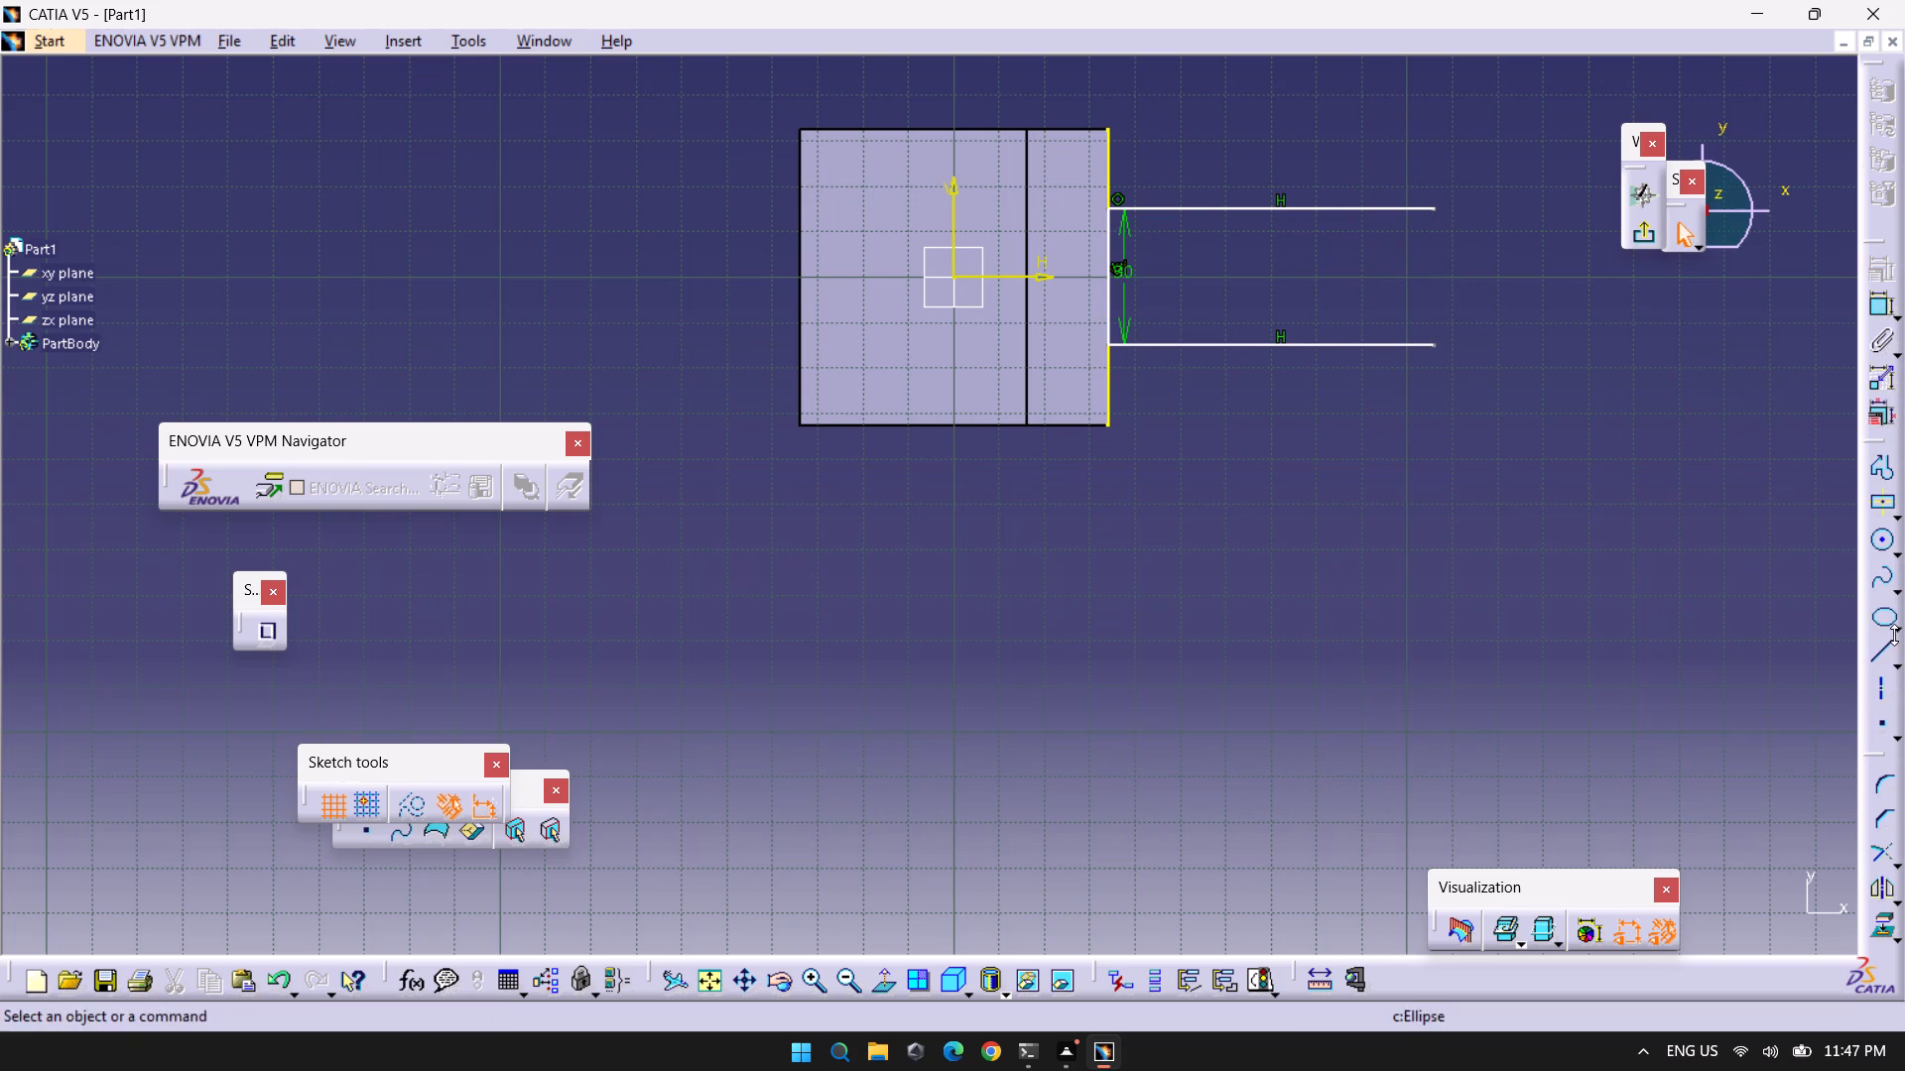
Close the rectangle's open outer end with a vertical line between the two horizontal lines and exit the sketch.
{"action": "left_click", "coordinate": [1883, 658]}
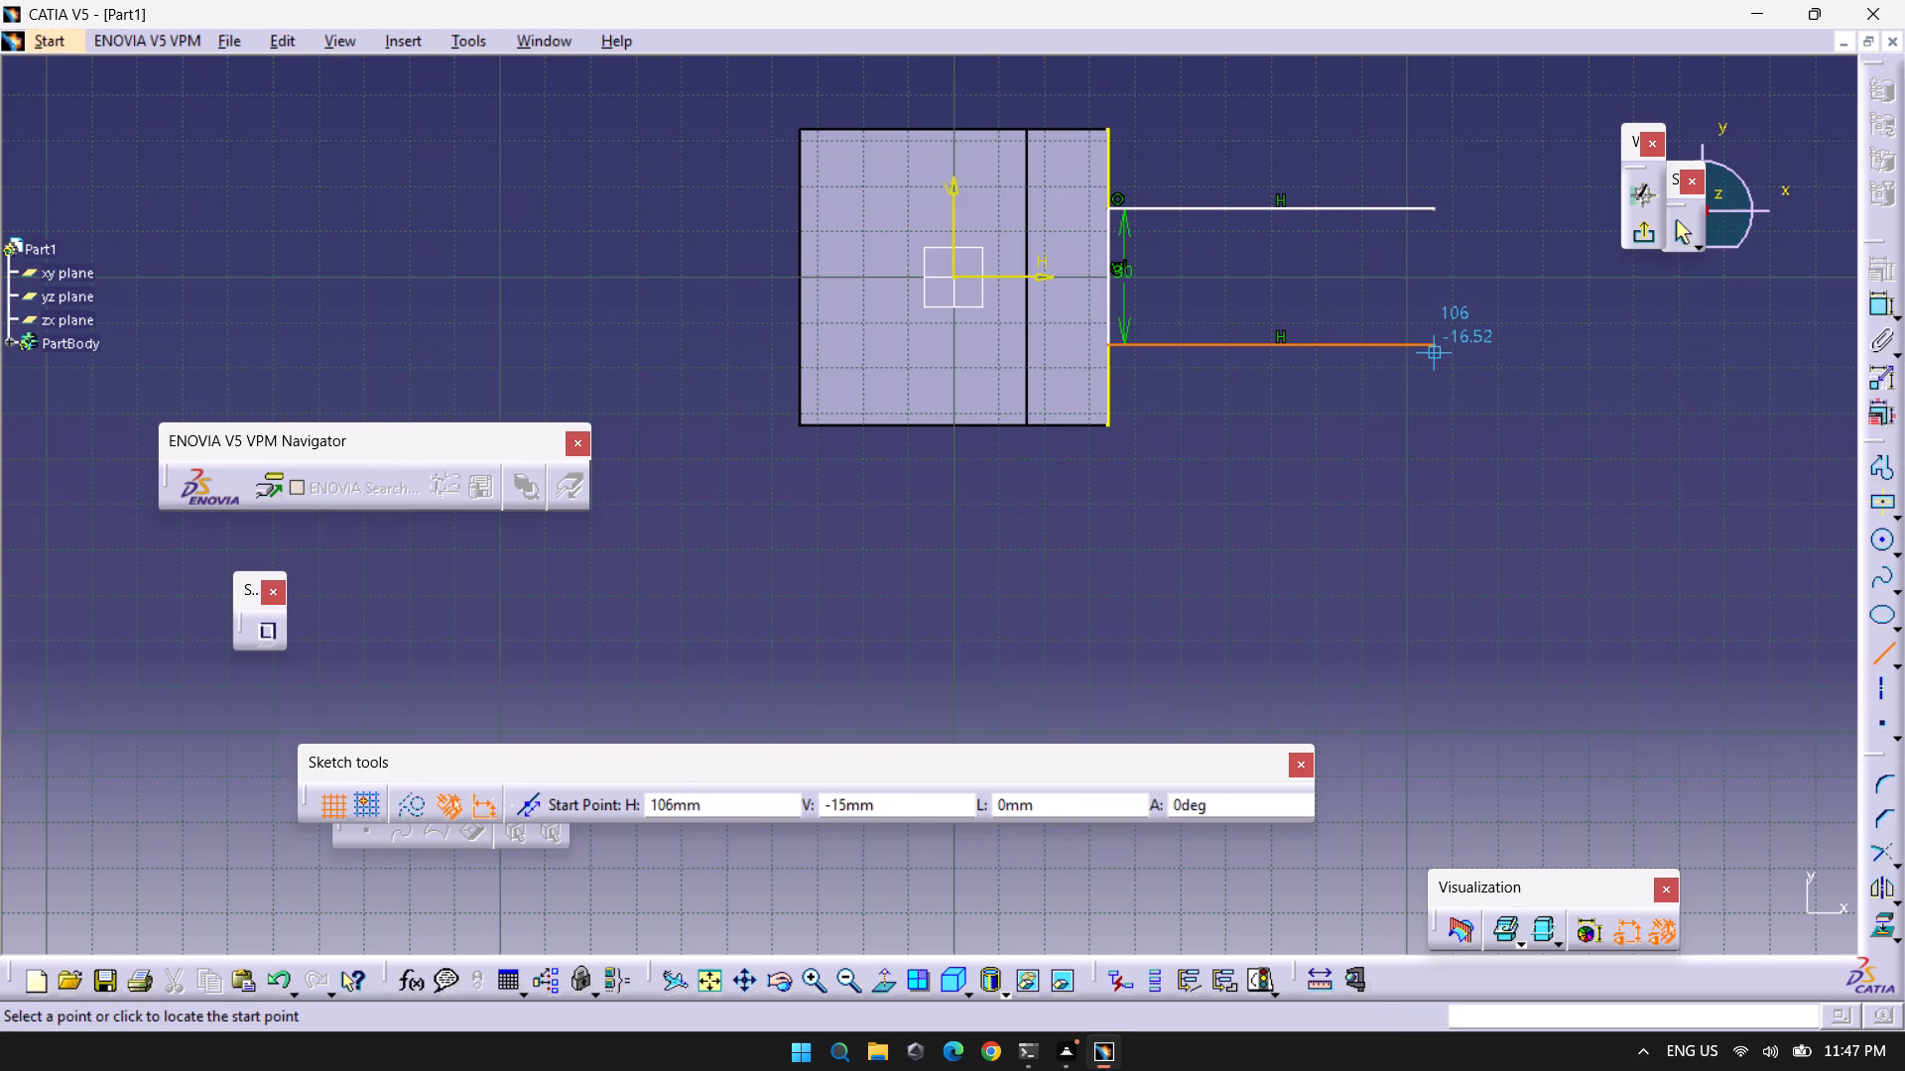
{"action": "left_click", "coordinate": [1439, 347]}
{"action": "left_click", "coordinate": [1437, 210]}
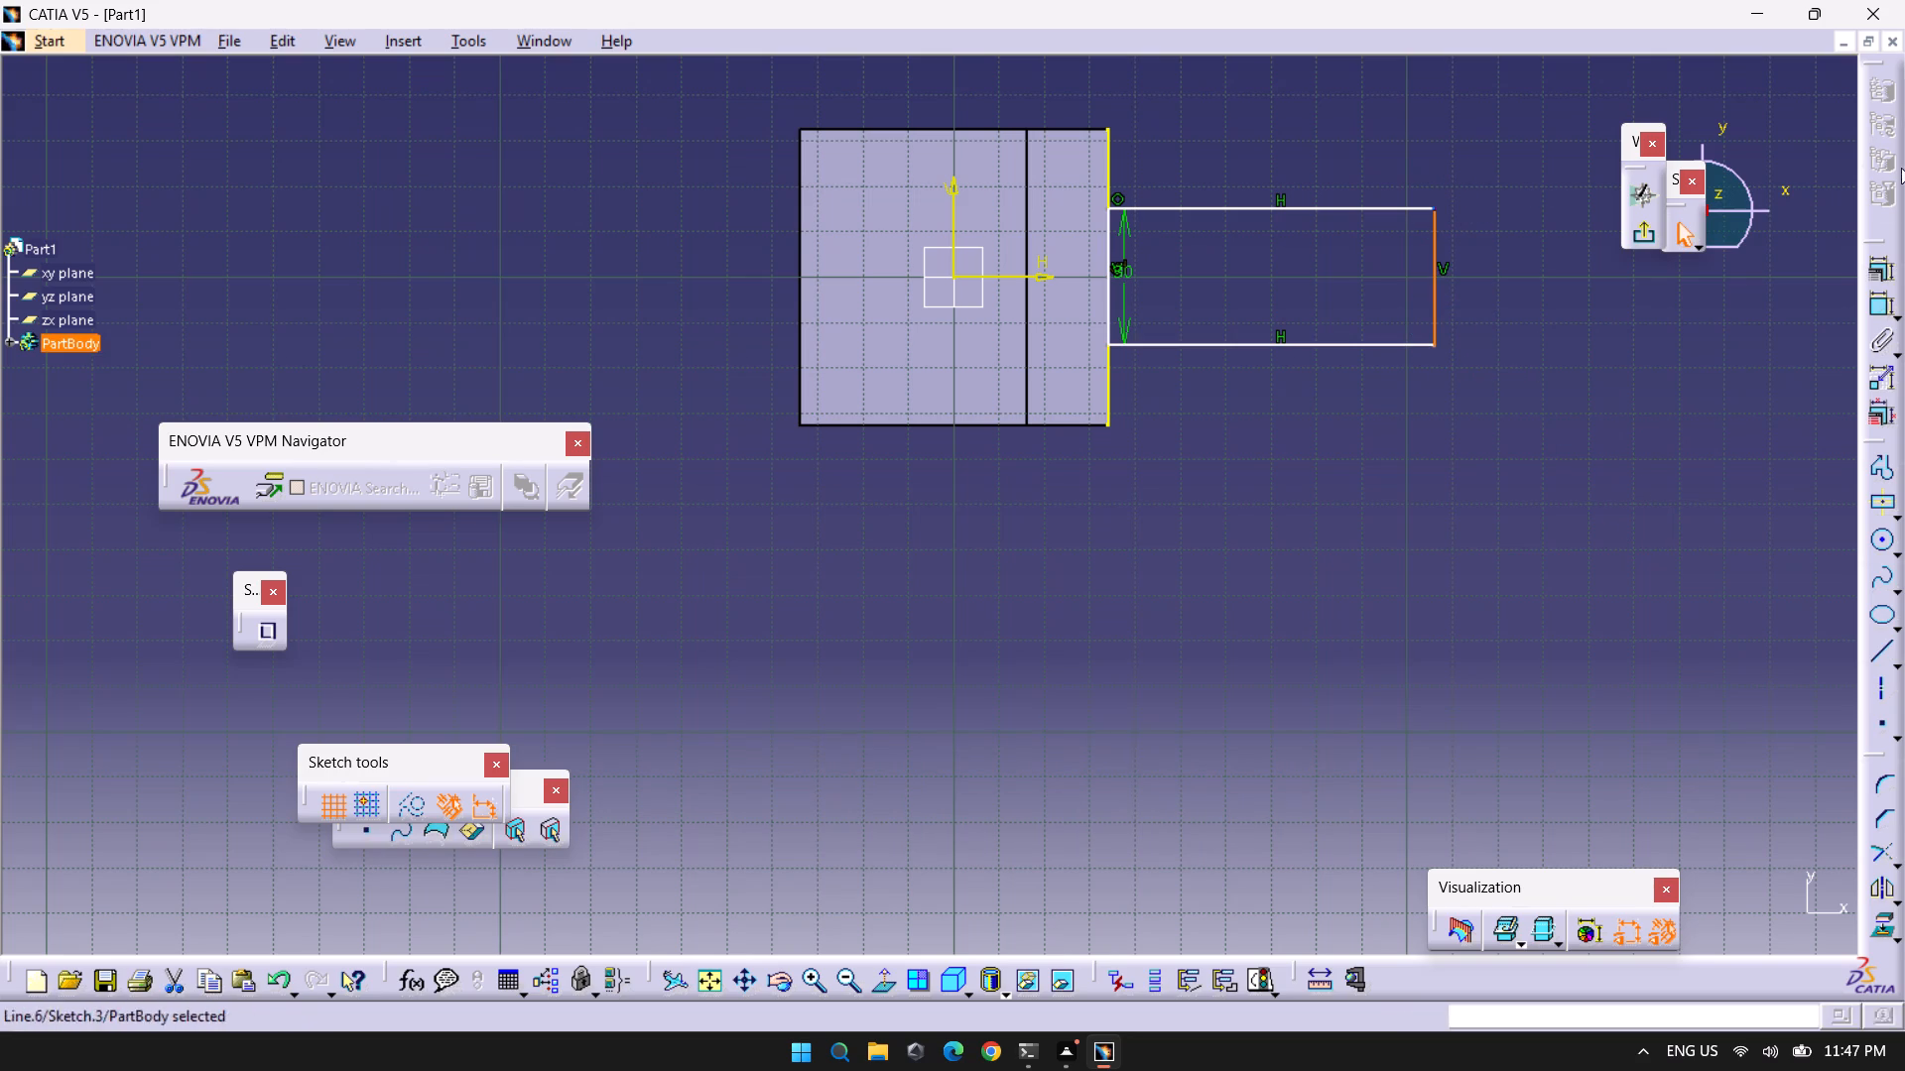
{"action": "key", "text": "Escape"}
{"action": "key", "text": "Escape"}
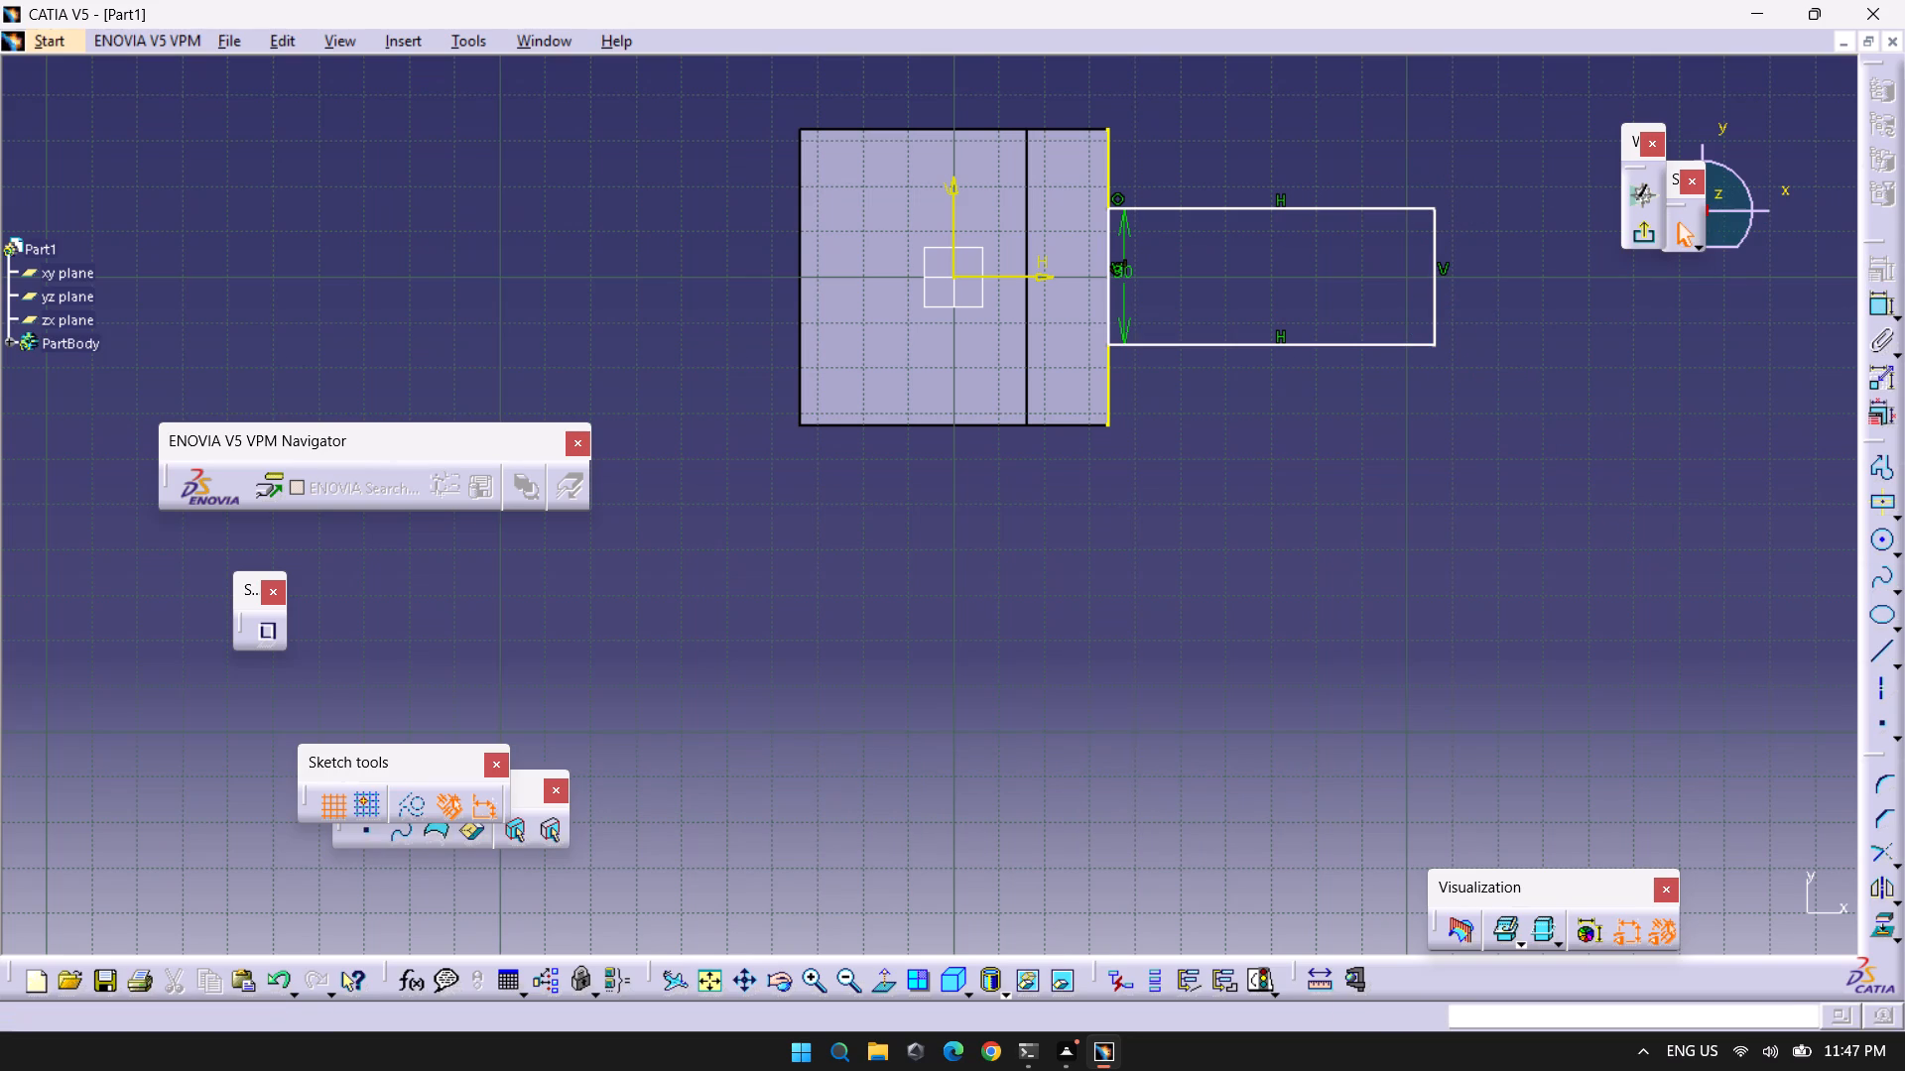
{"action": "left_click", "coordinate": [1634, 238]}
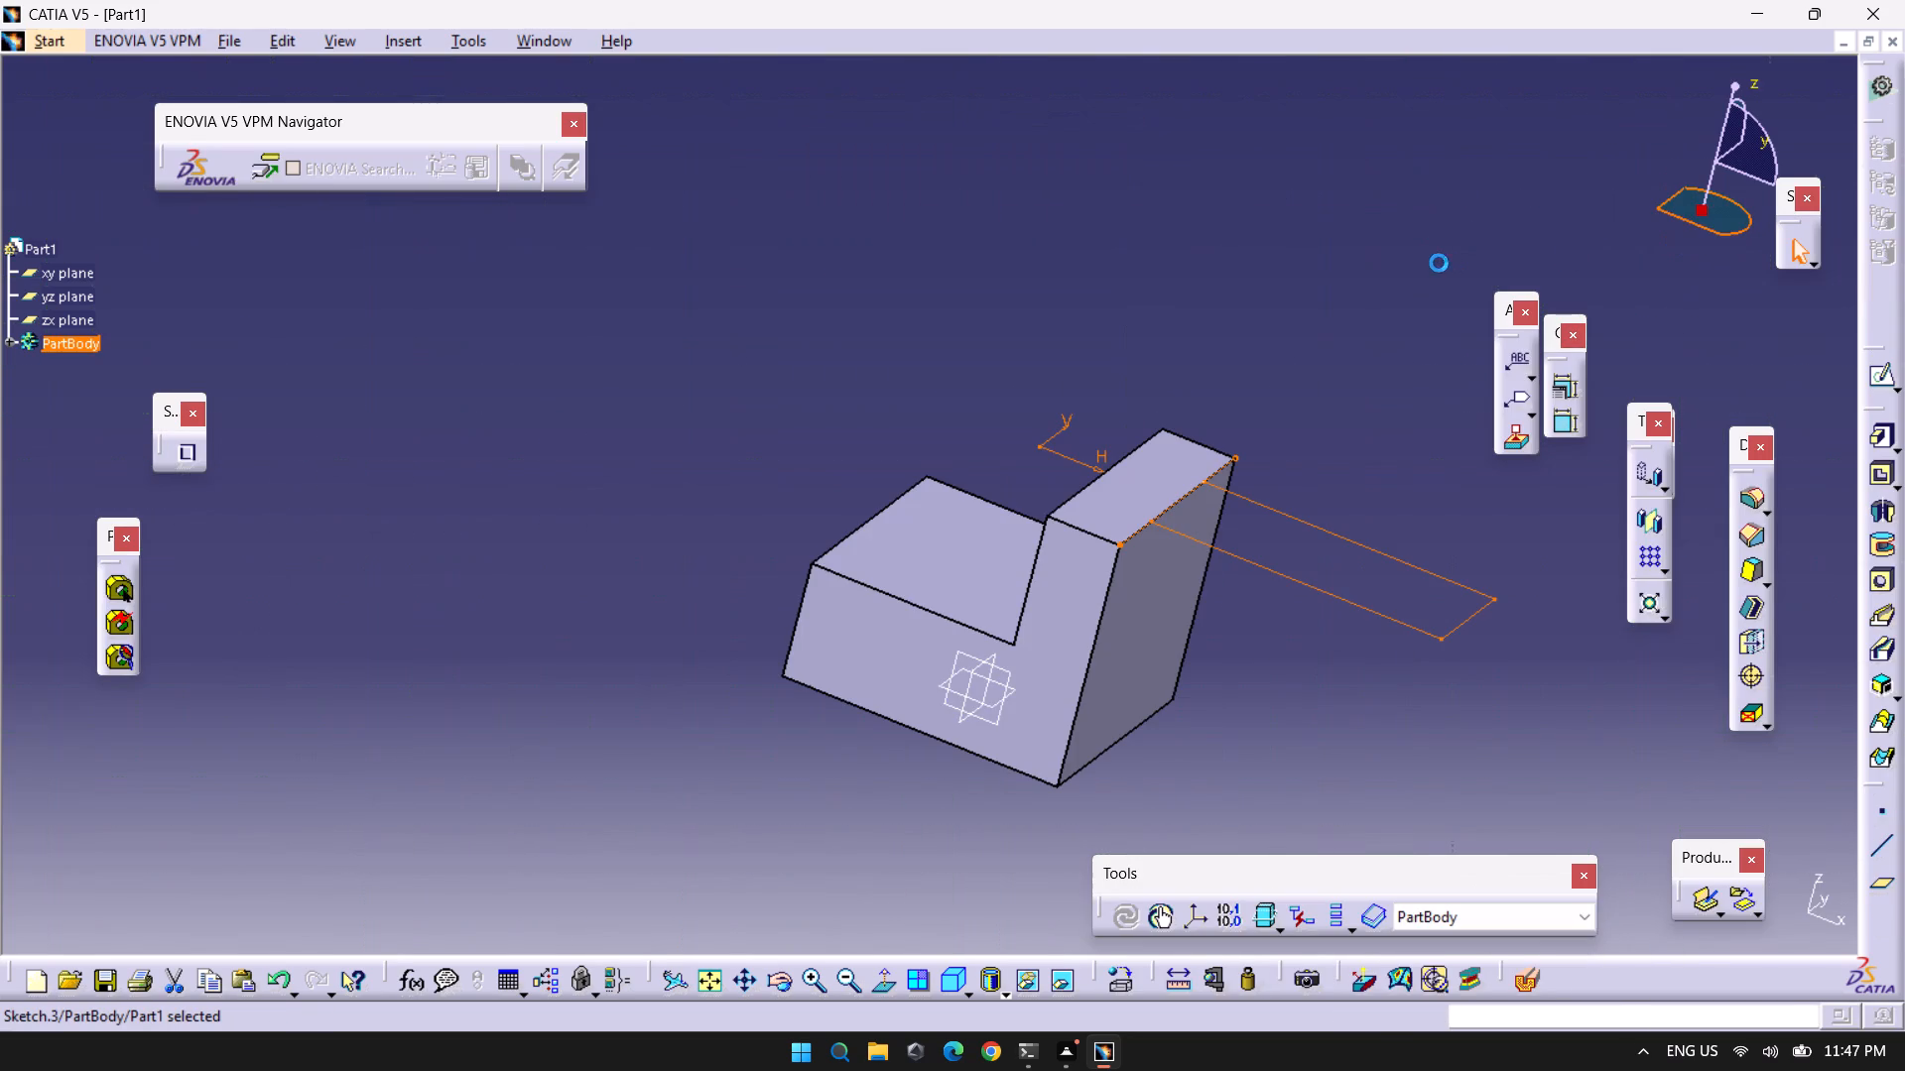
Reopen the rectangle's sketch, delete the projected wall edge, and exit the sketch.
{"action": "left_click", "coordinate": [1864, 374]}
{"action": "left_click", "coordinate": [1878, 368]}
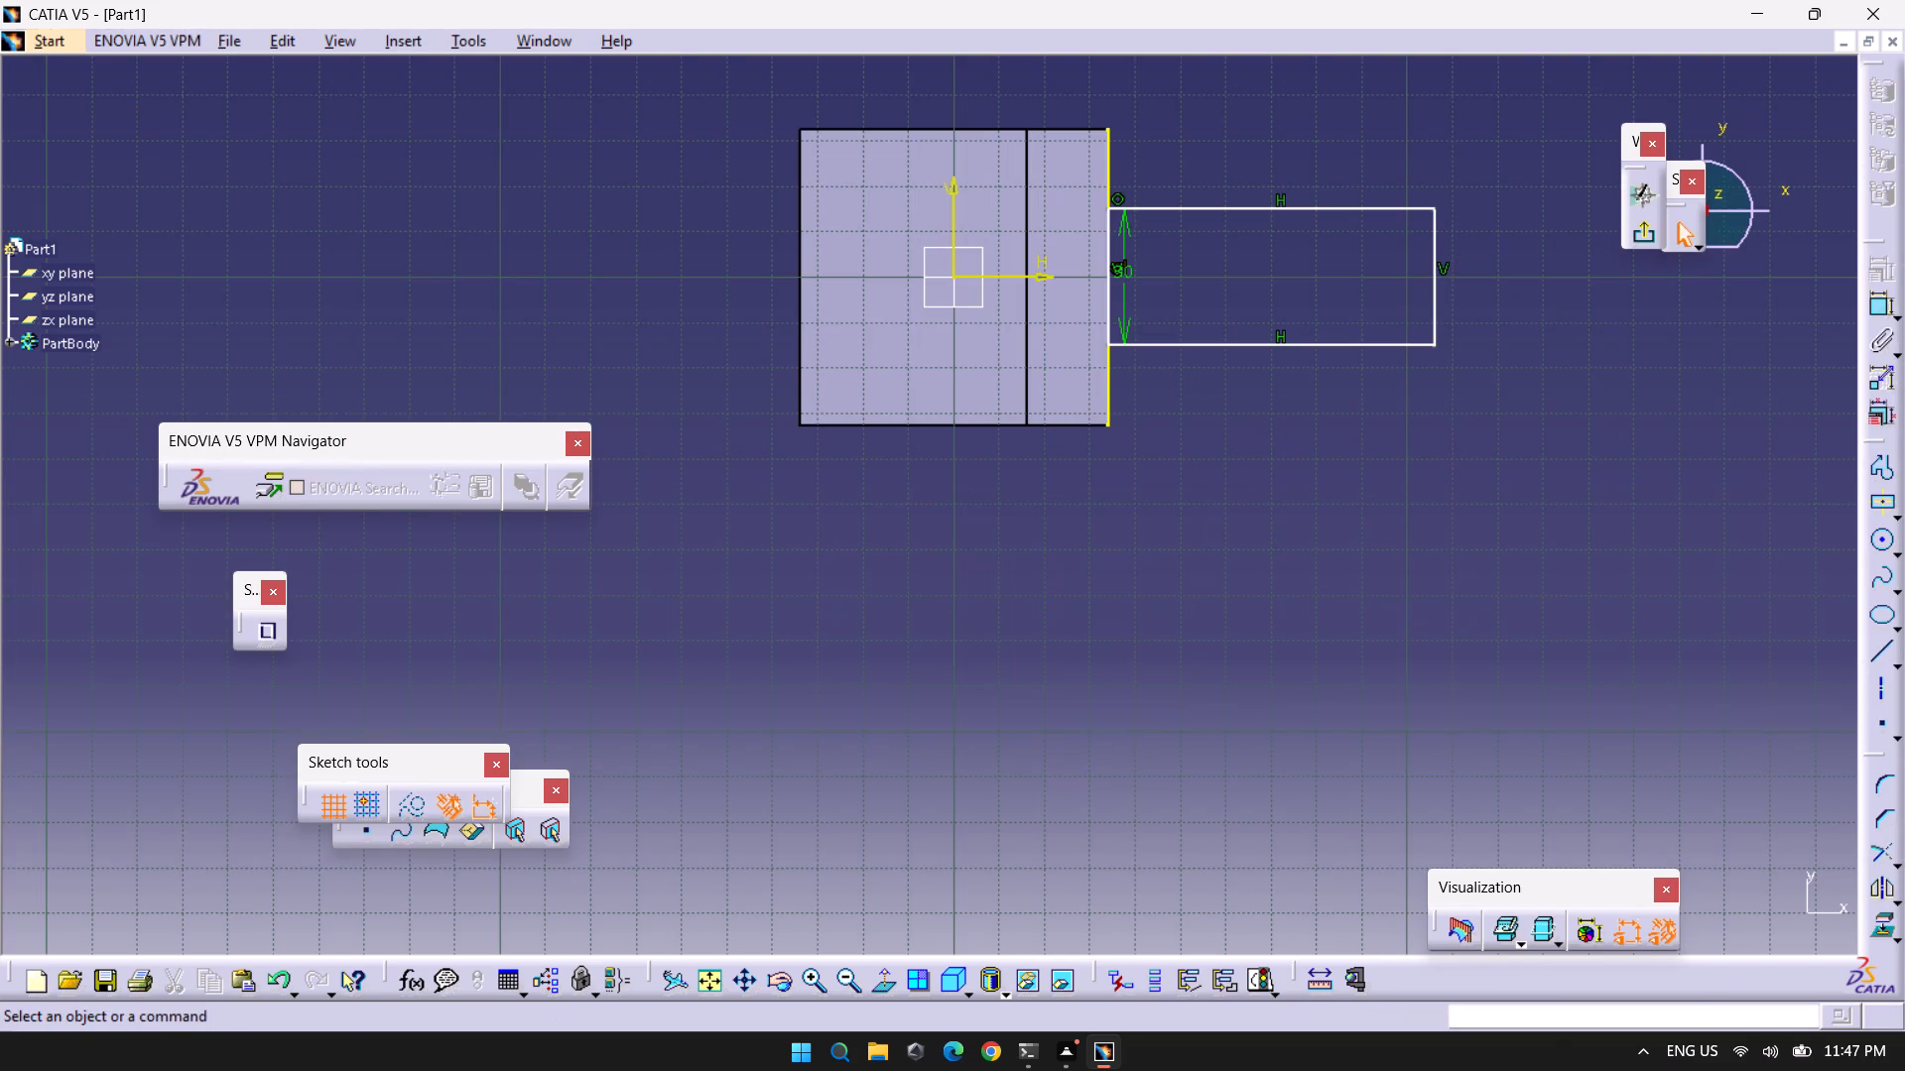
{"action": "left_click", "coordinate": [1111, 396]}
{"action": "left_click", "coordinate": [1105, 396]}
{"action": "key", "text": "Delete"}
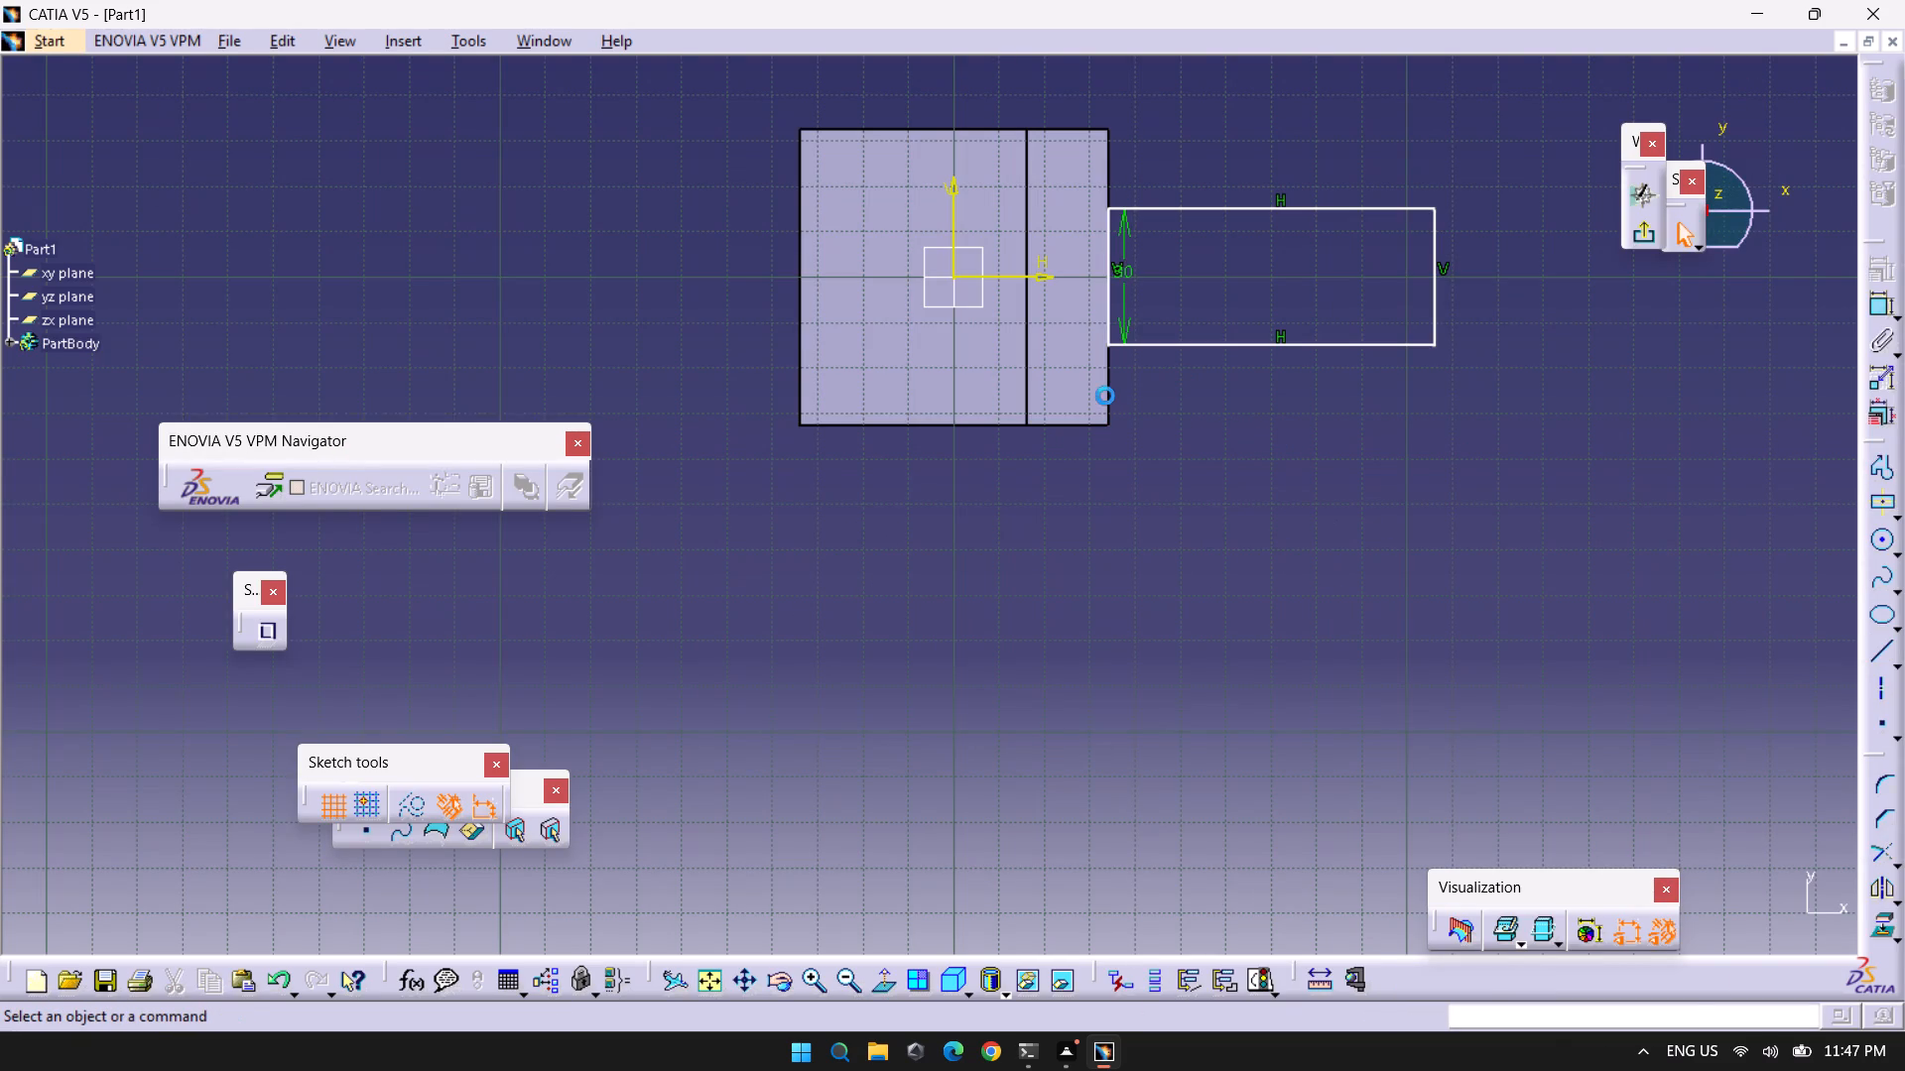
{"action": "left_click", "coordinate": [1632, 235]}
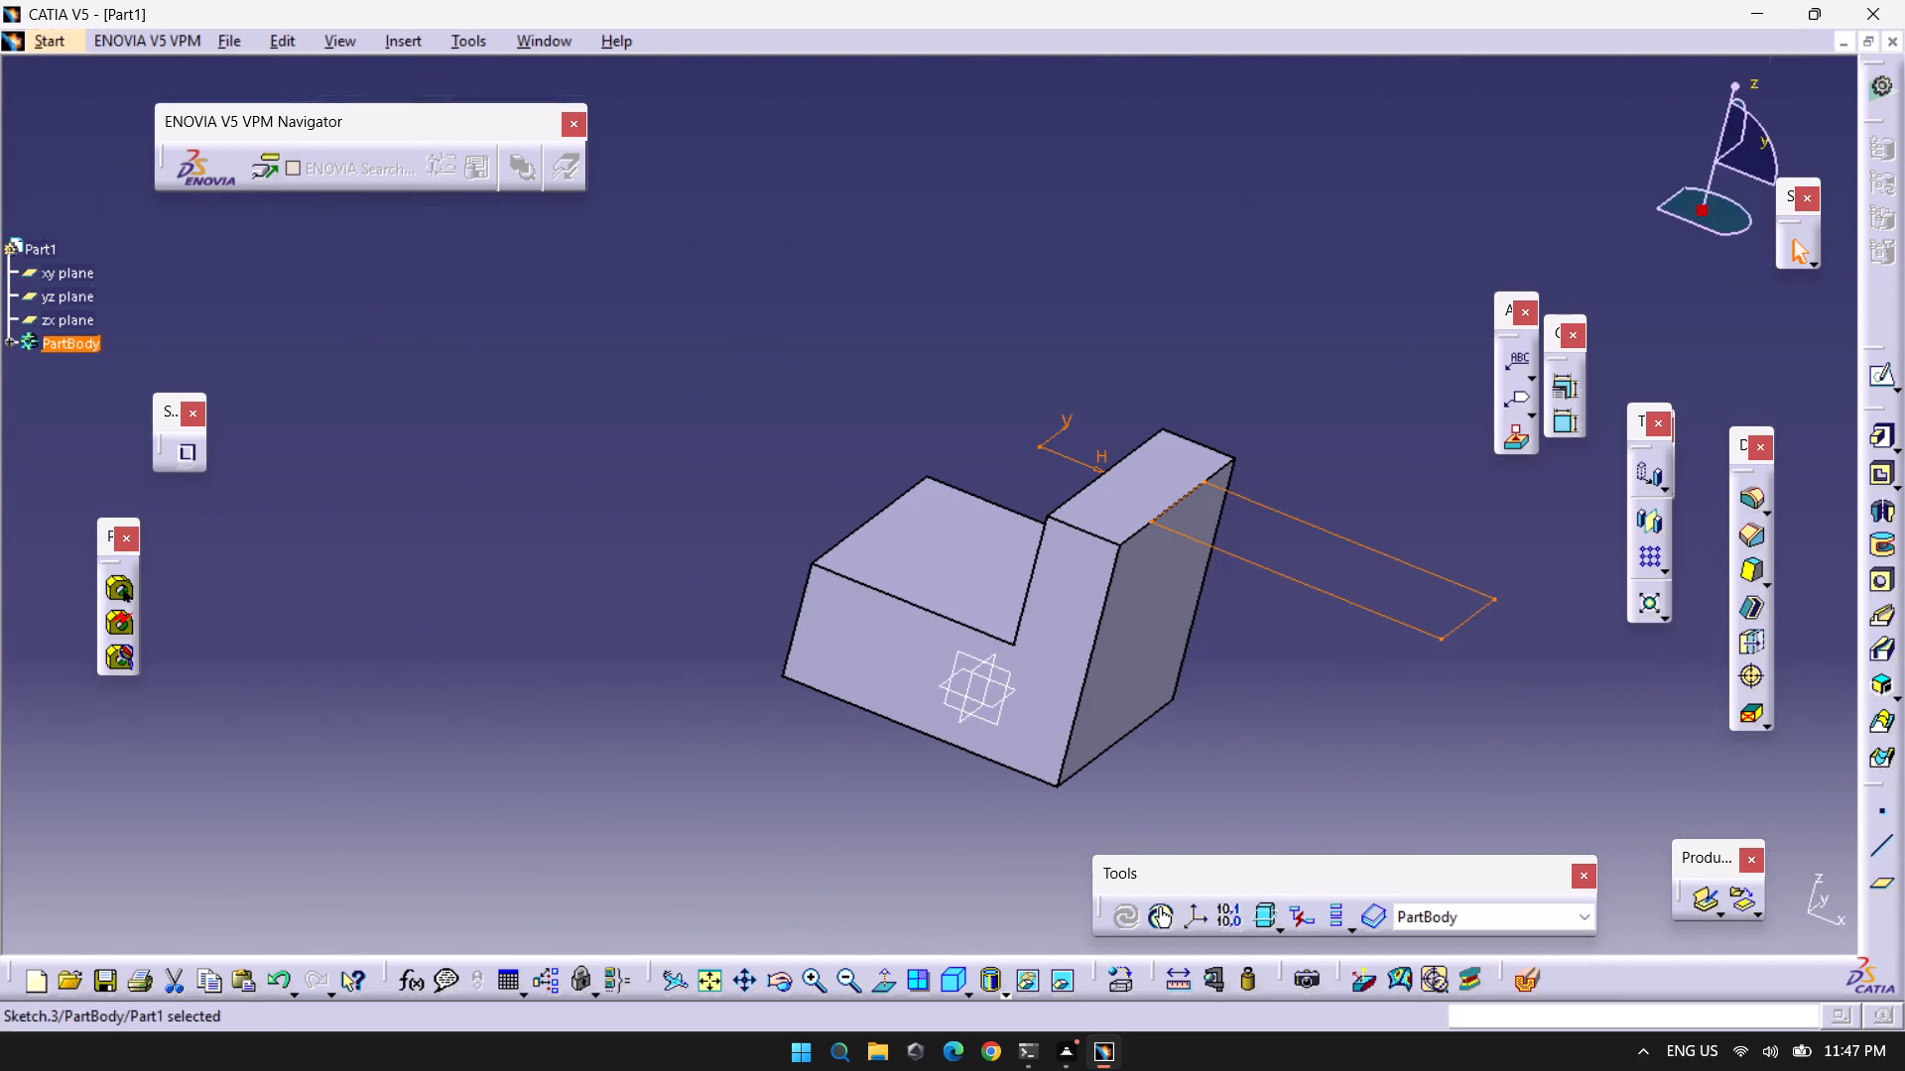
Pad the rectangle sketch 60 mm in the reversed direction, downward alongside the wall.
{"action": "left_click", "coordinate": [1879, 433]}
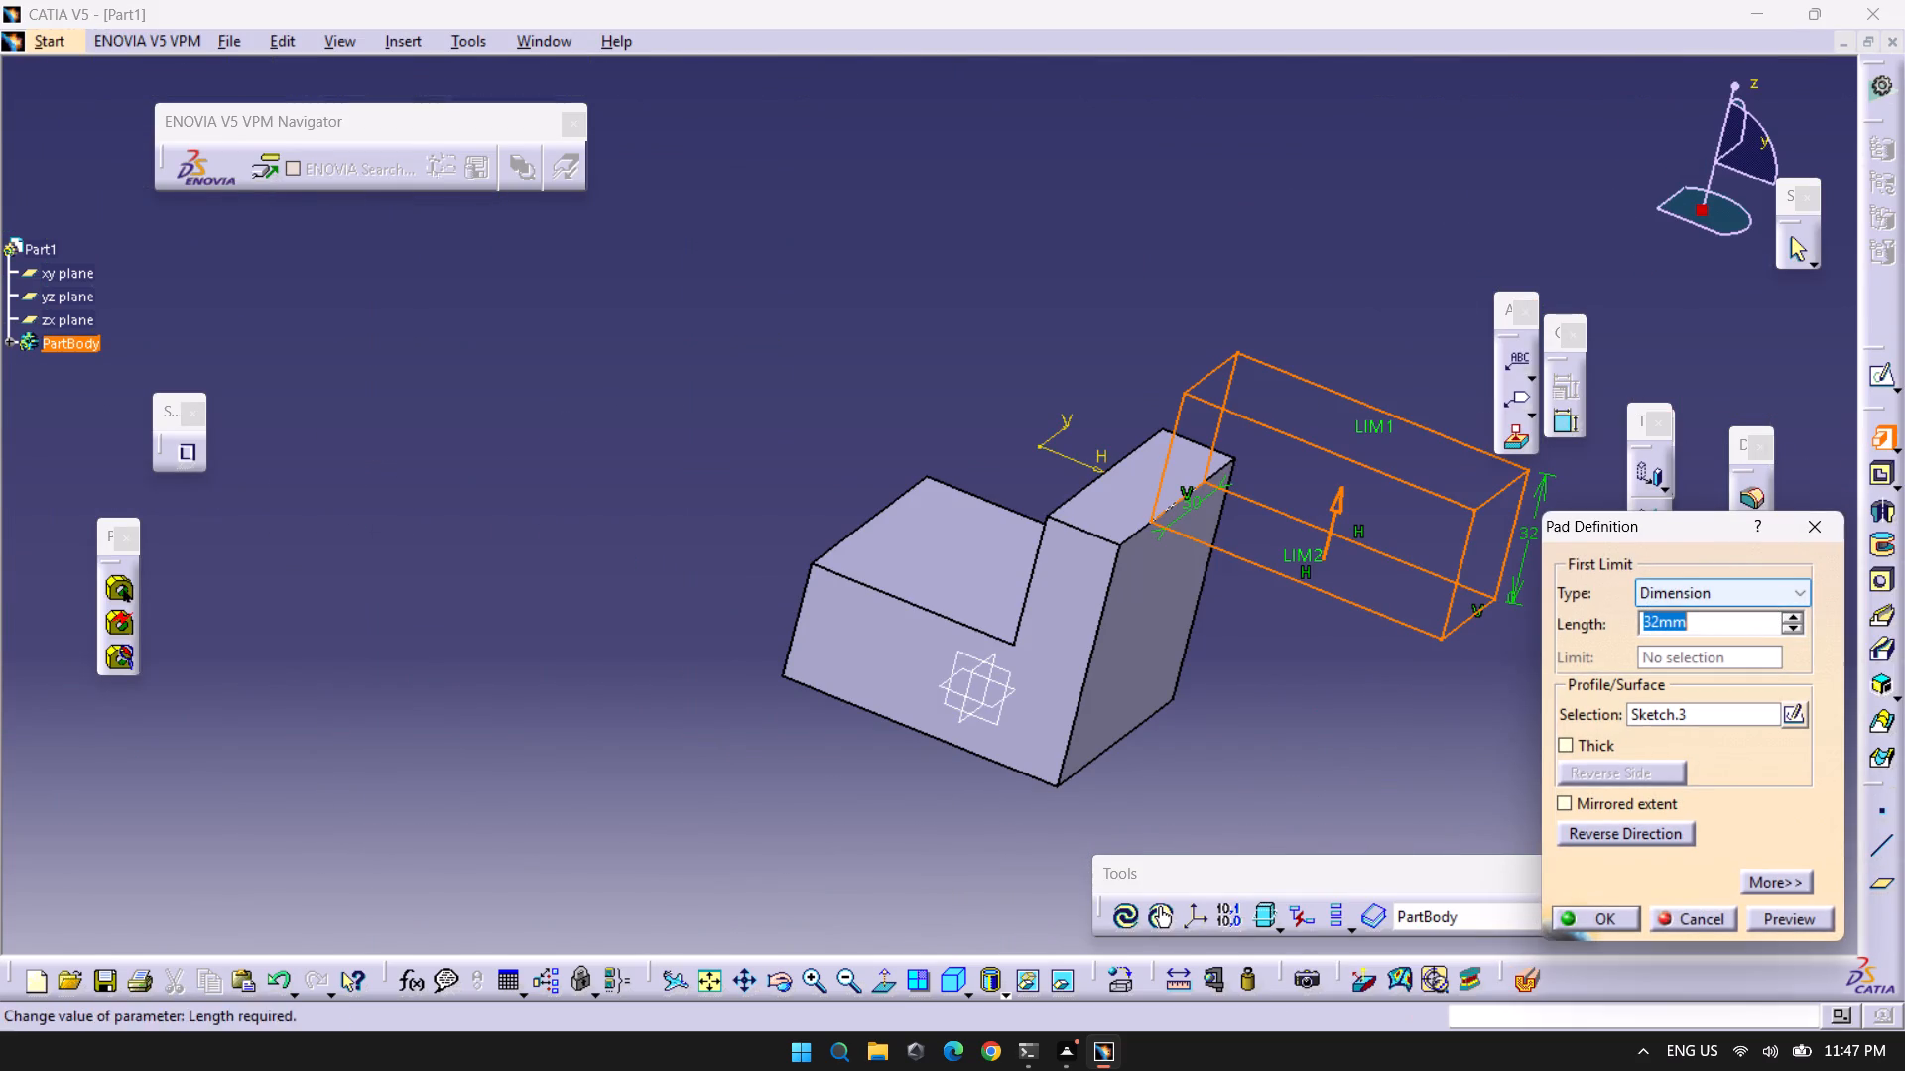
{"action": "left_click", "coordinate": [1615, 825]}
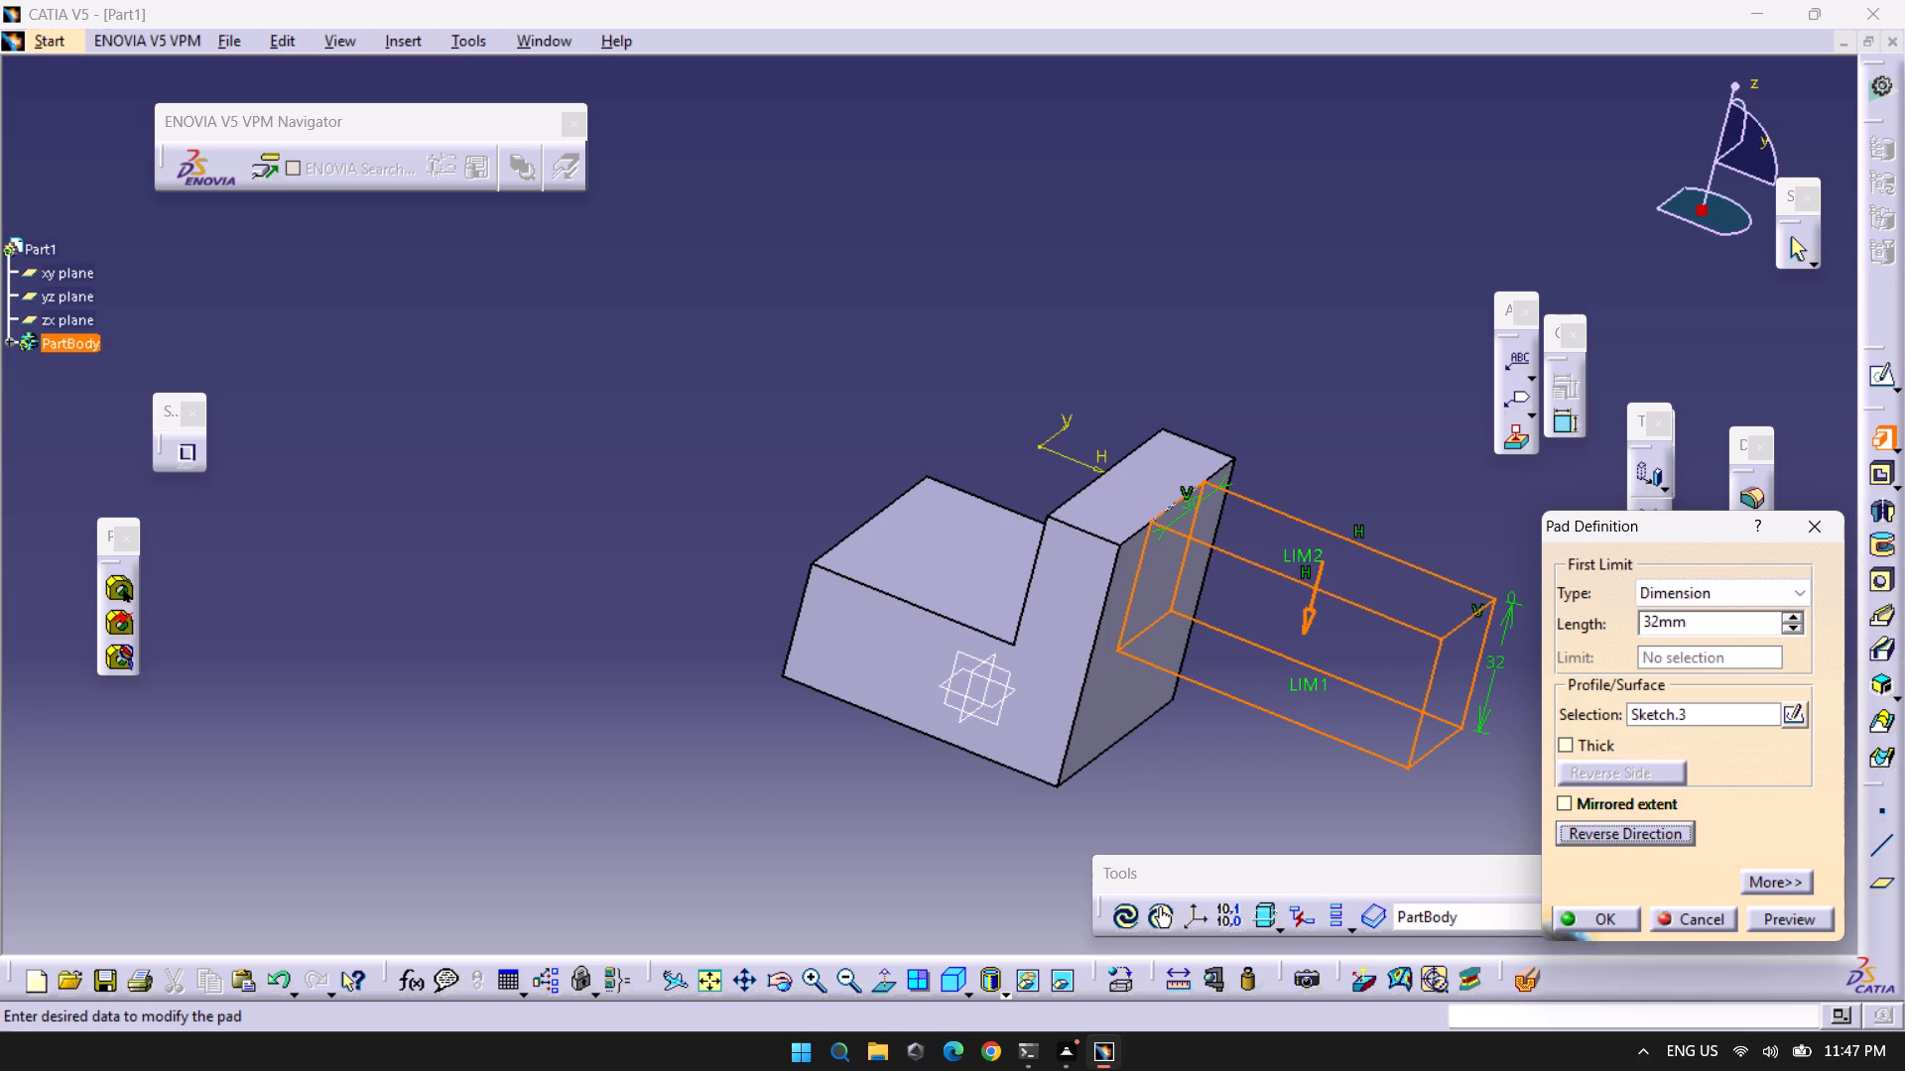
{"action": "left_click", "coordinate": [1733, 633]}
{"action": "left_click", "coordinate": [1733, 633]}
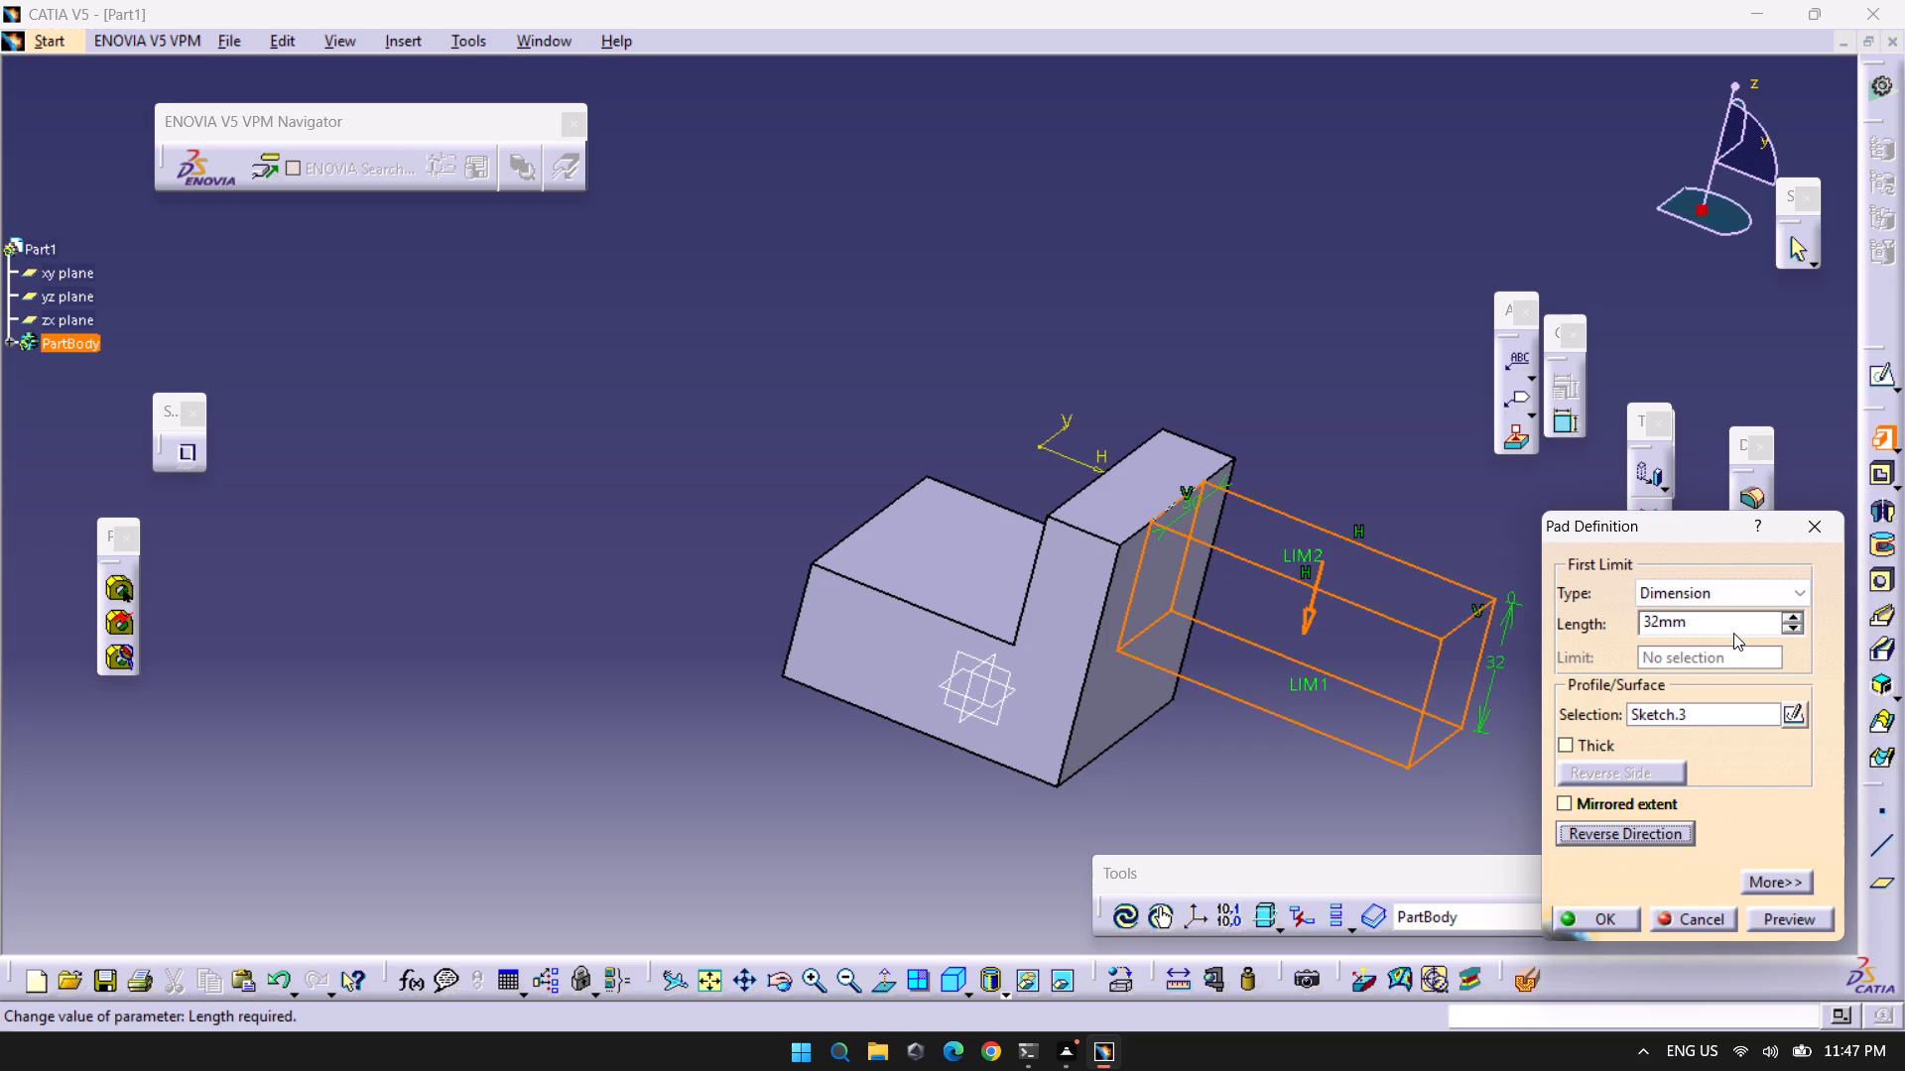
{"action": "double_click", "coordinate": [1734, 629]}
{"action": "type", "text": "60"}
{"action": "key", "text": "Return"}
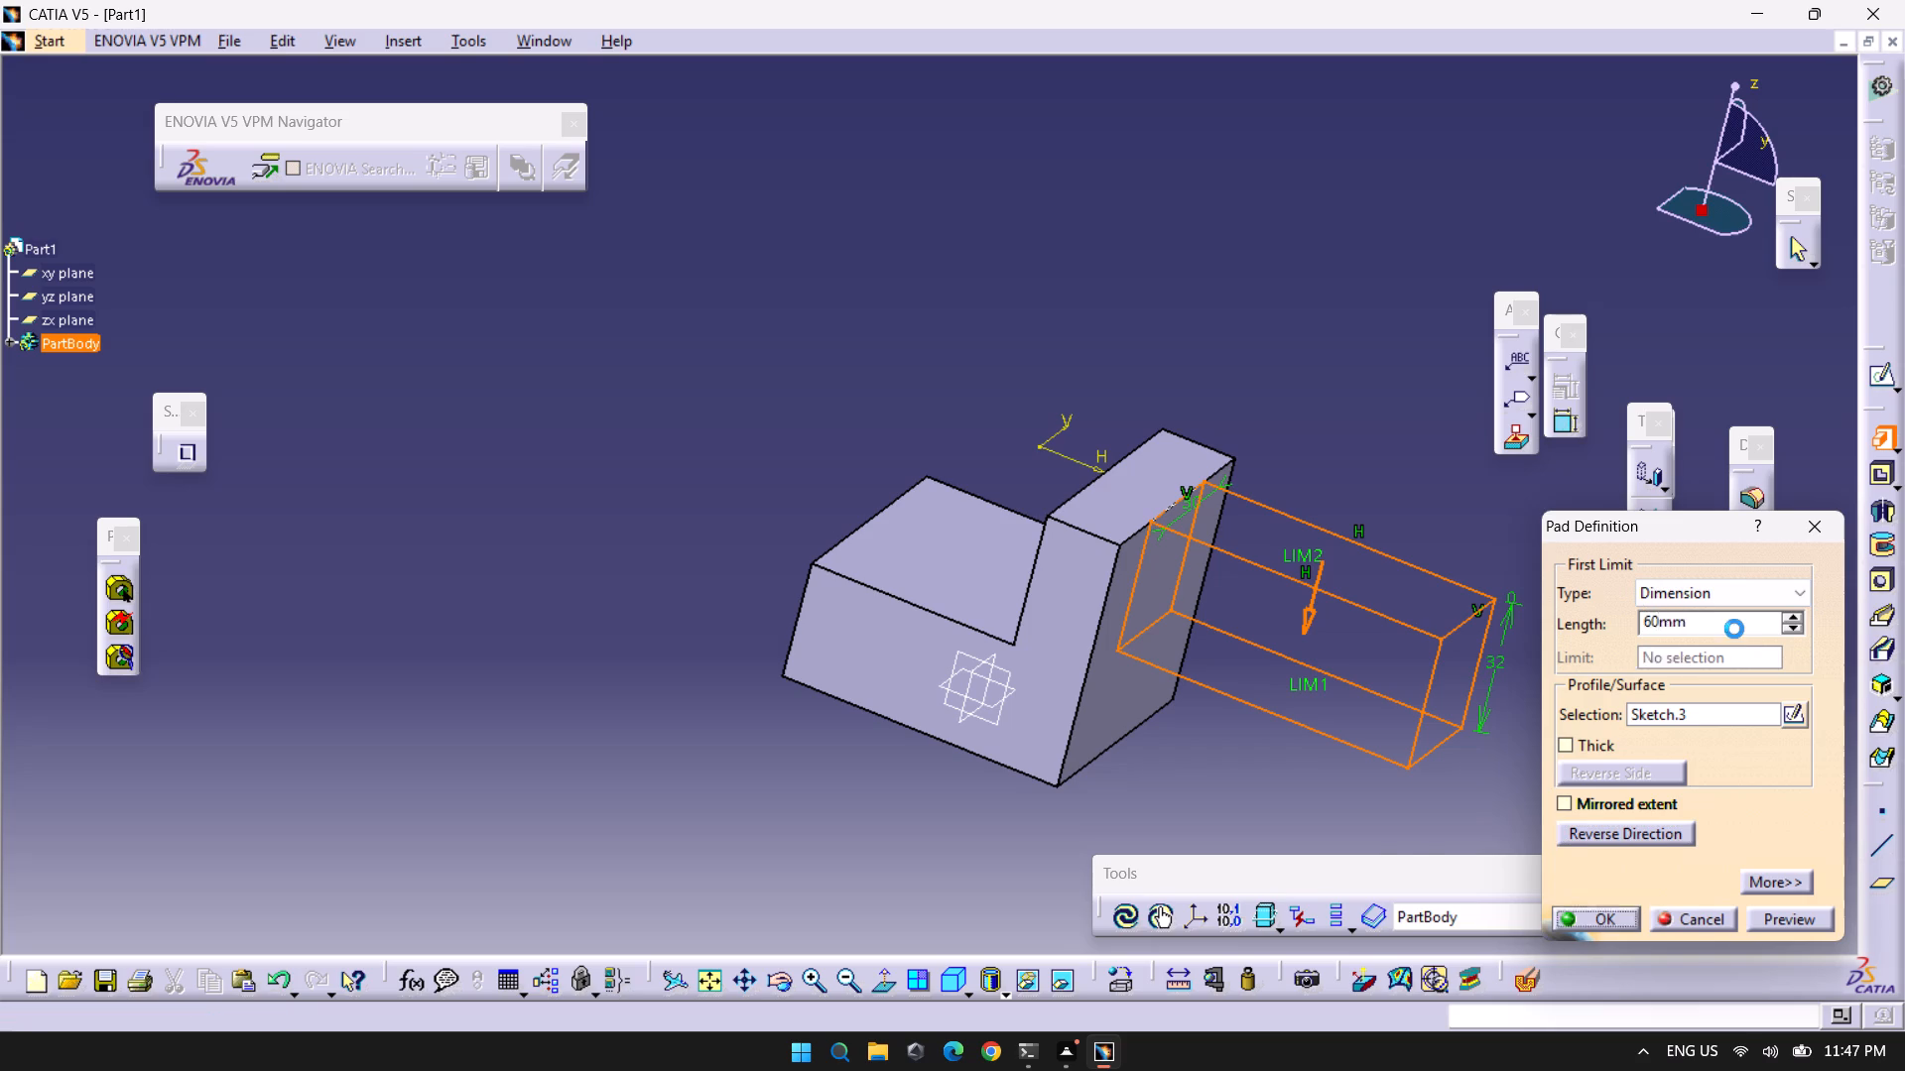
{"action": "left_click", "coordinate": [1036, 256]}
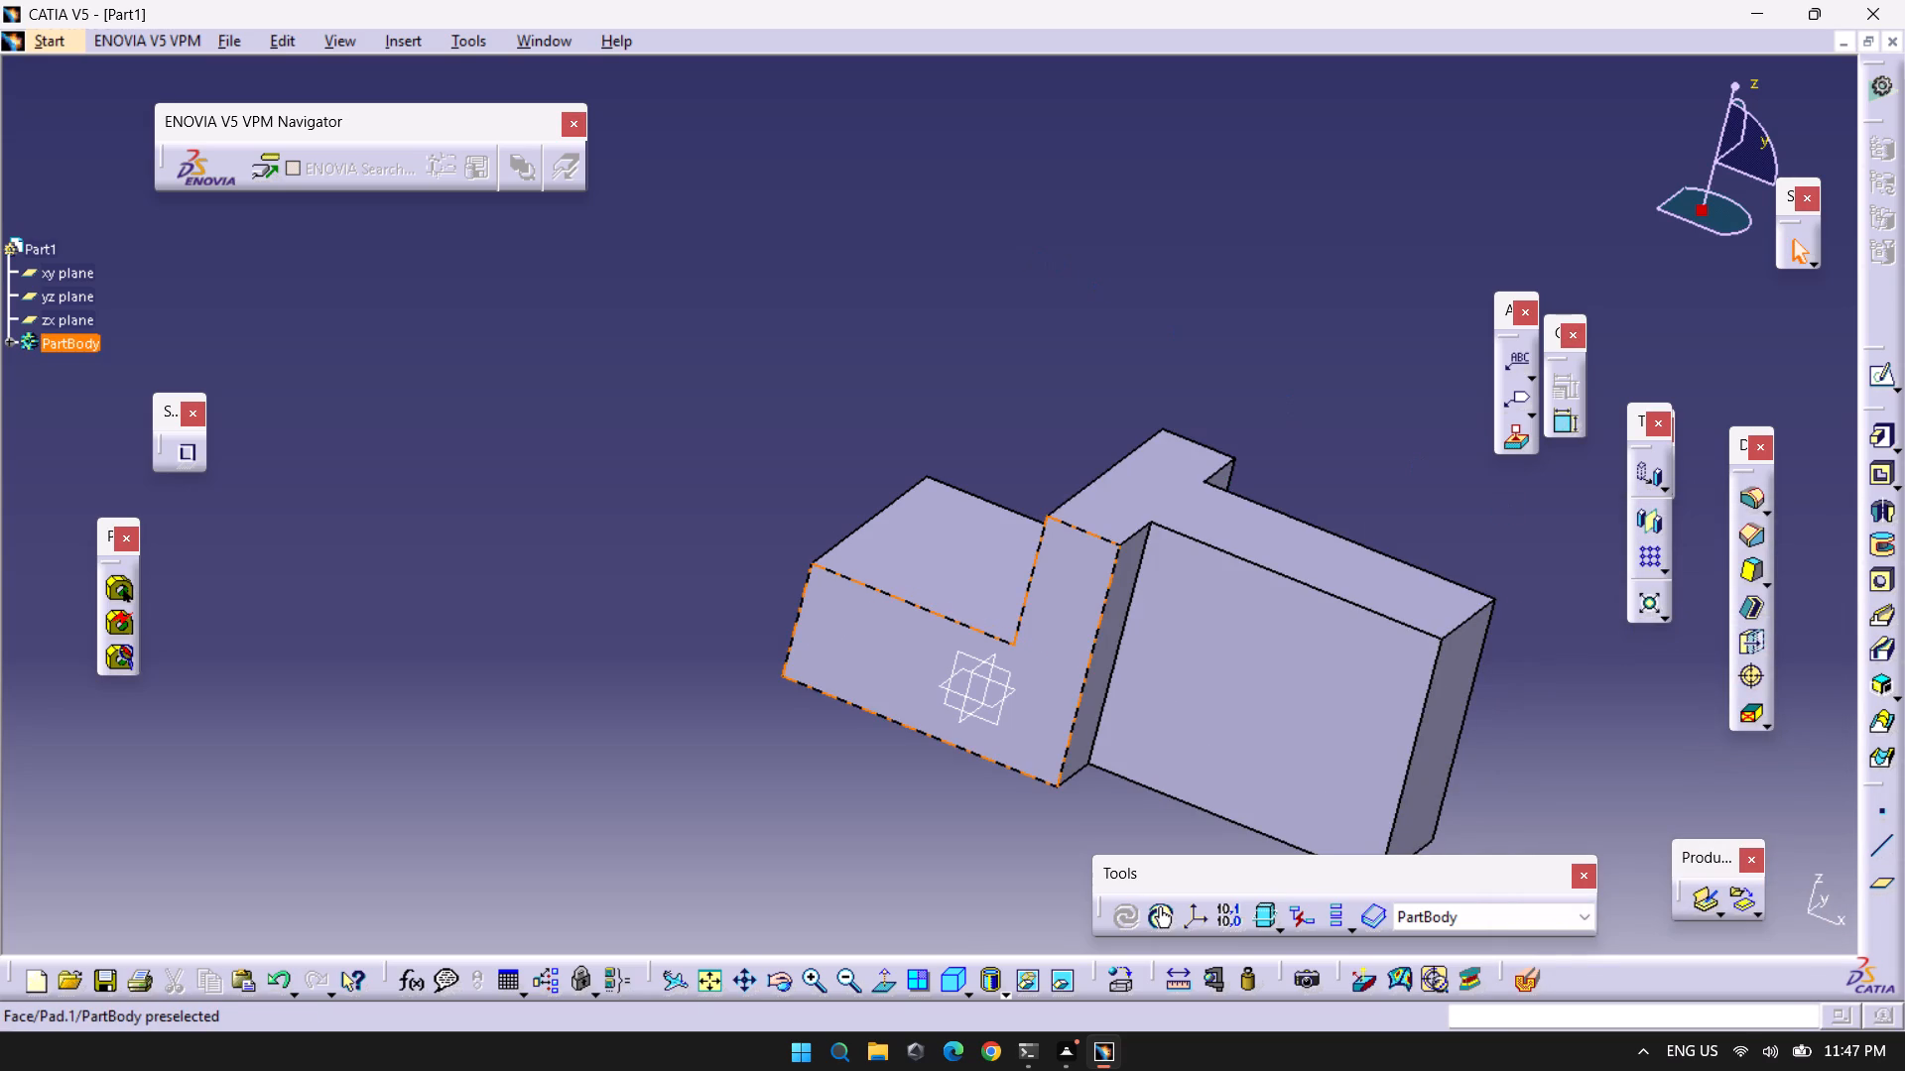
Create a reference plane offset 14 mm upward from the xy plane.
{"action": "middle_click_drag", "start_coordinate": [742, 728], "coordinate": [1125, 732]}
{"action": "right_click_drag", "start_coordinate": [742, 728], "coordinate": [1125, 732]}
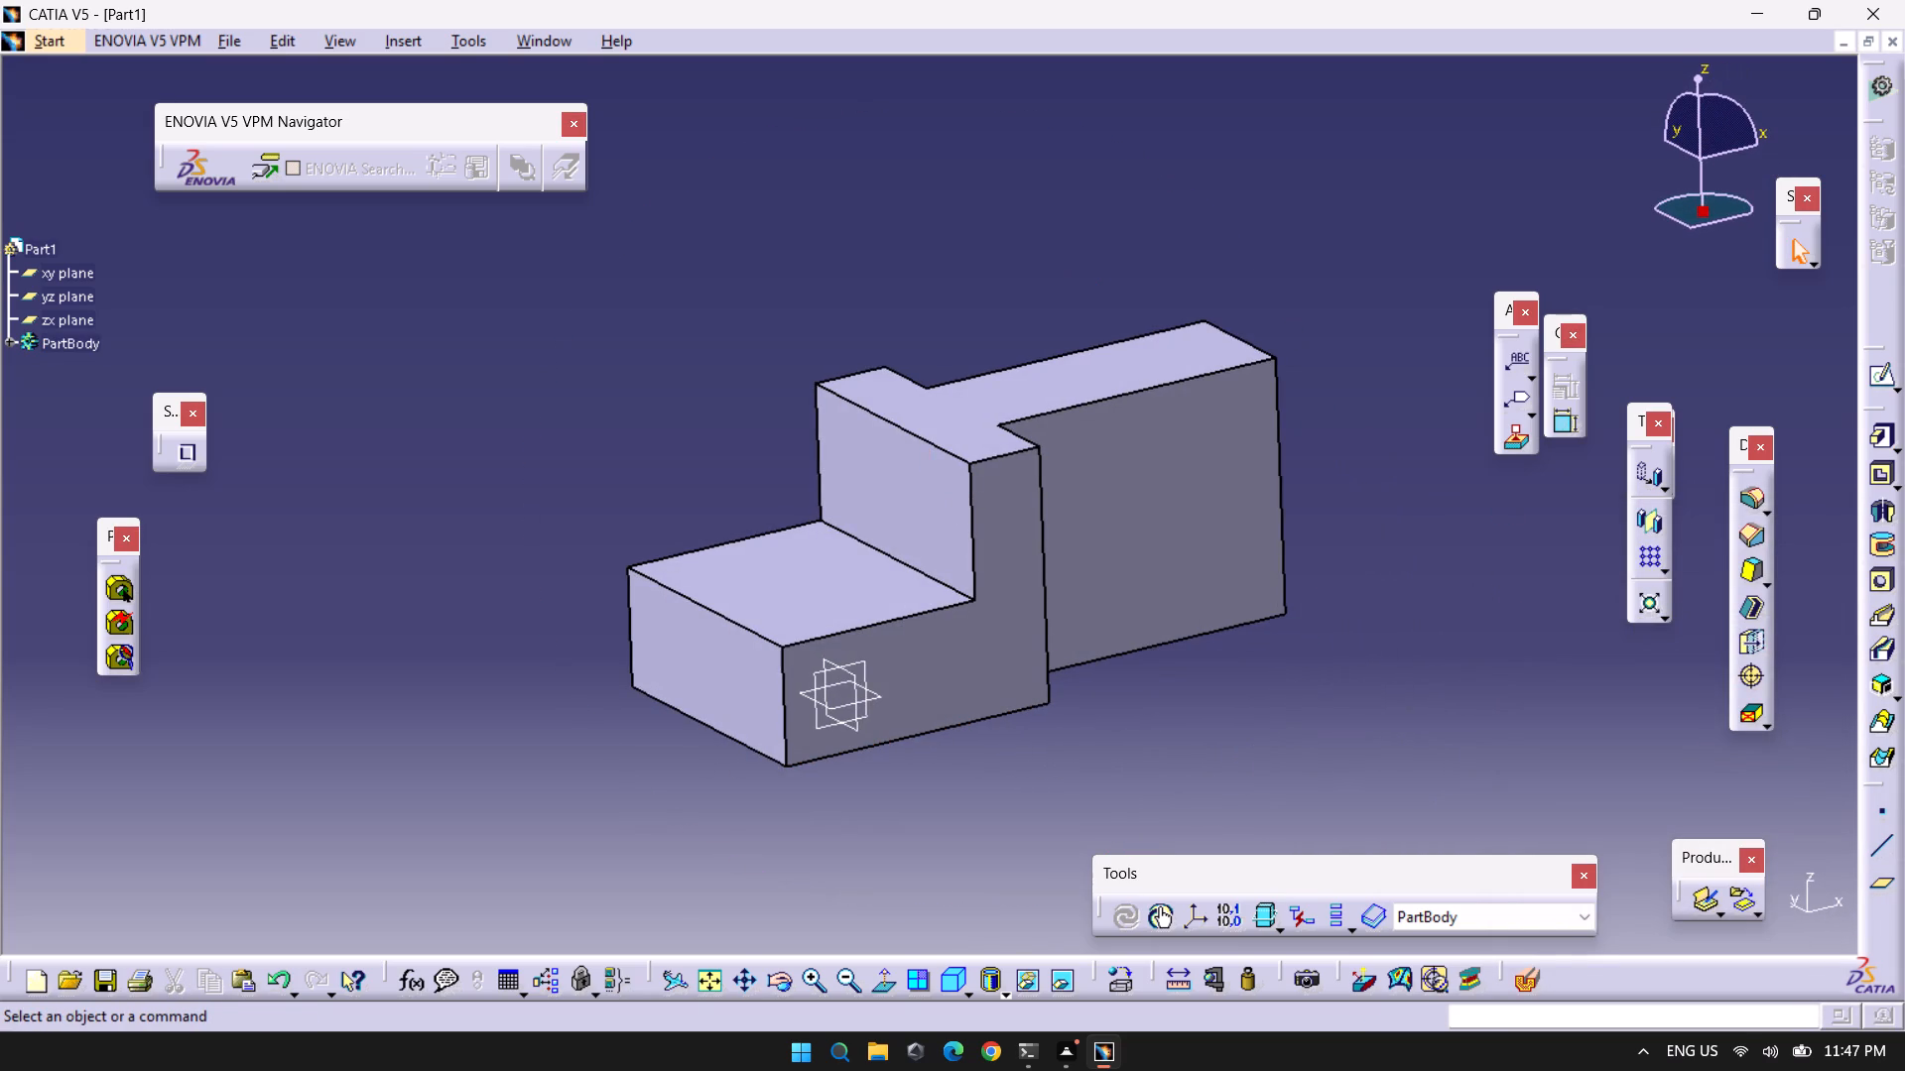
{"action": "left_click", "coordinate": [1883, 884]}
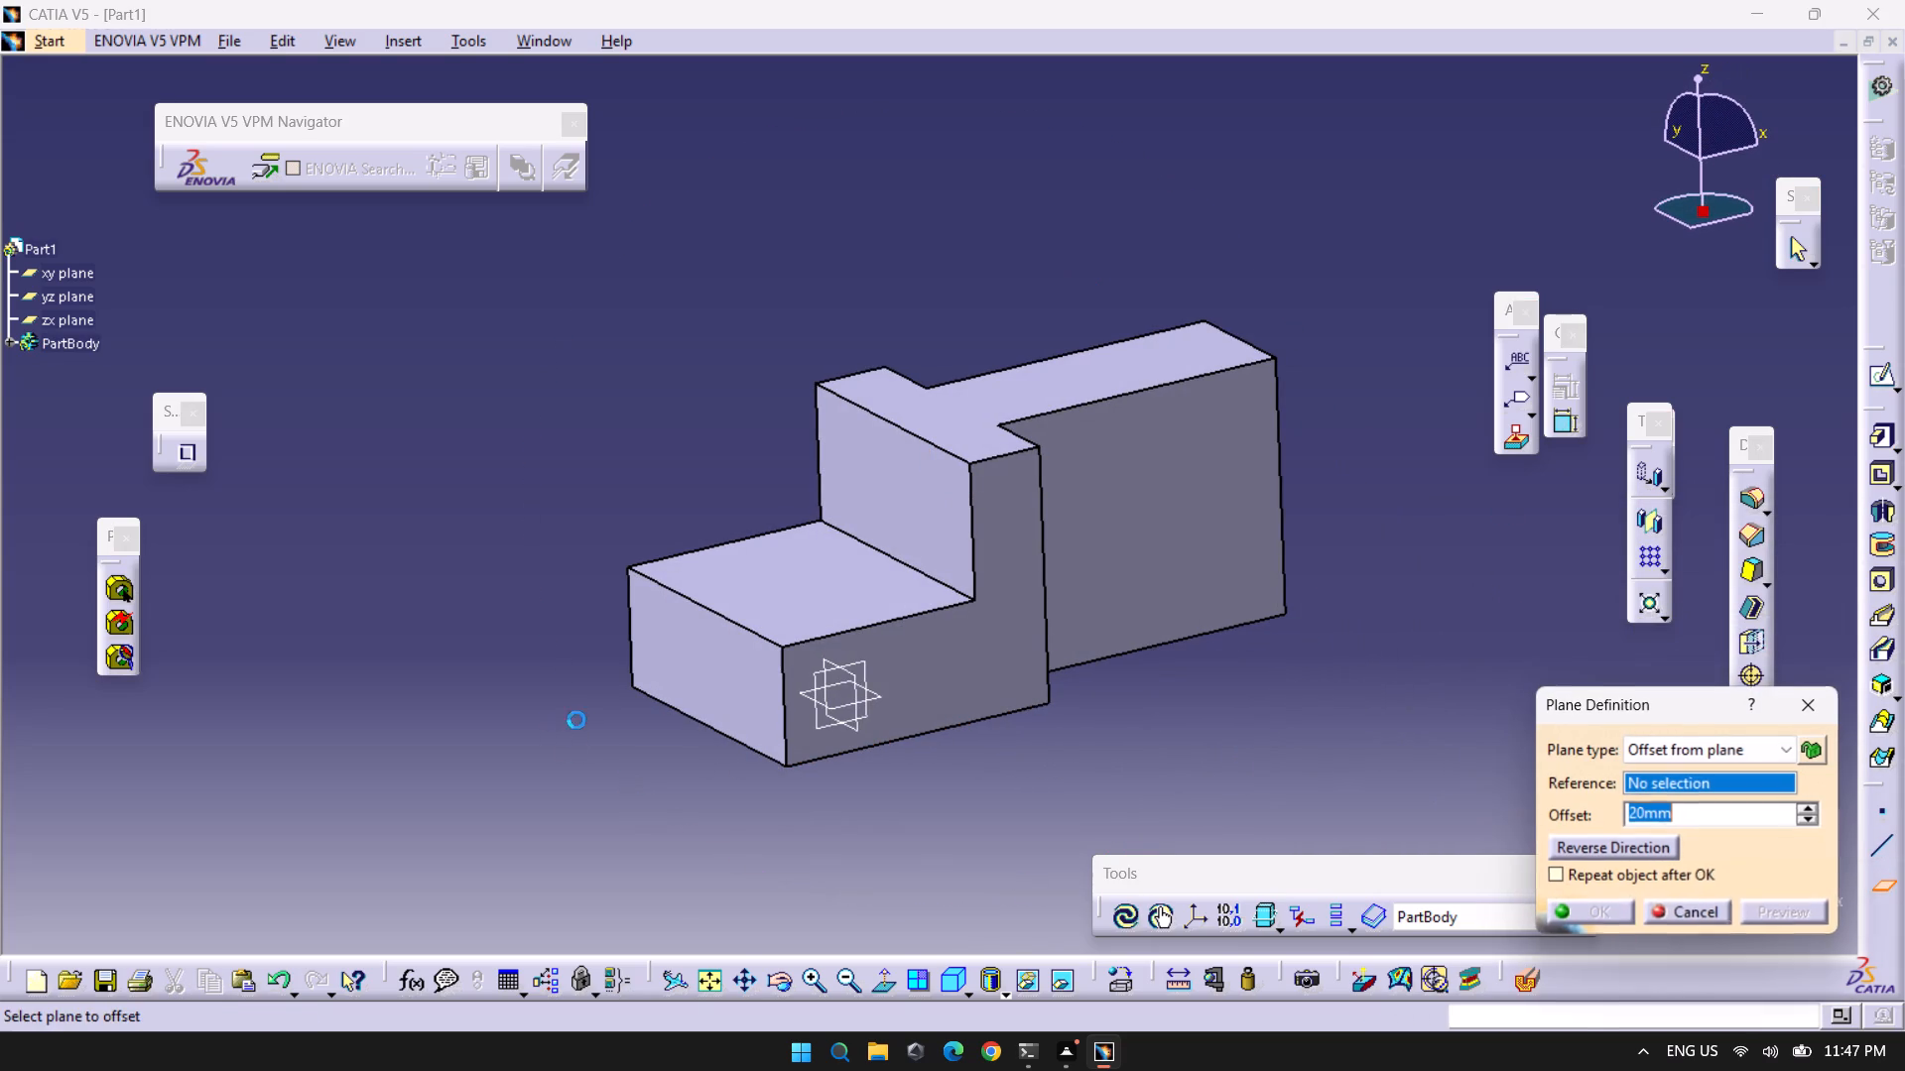
{"action": "left_click", "coordinate": [875, 693]}
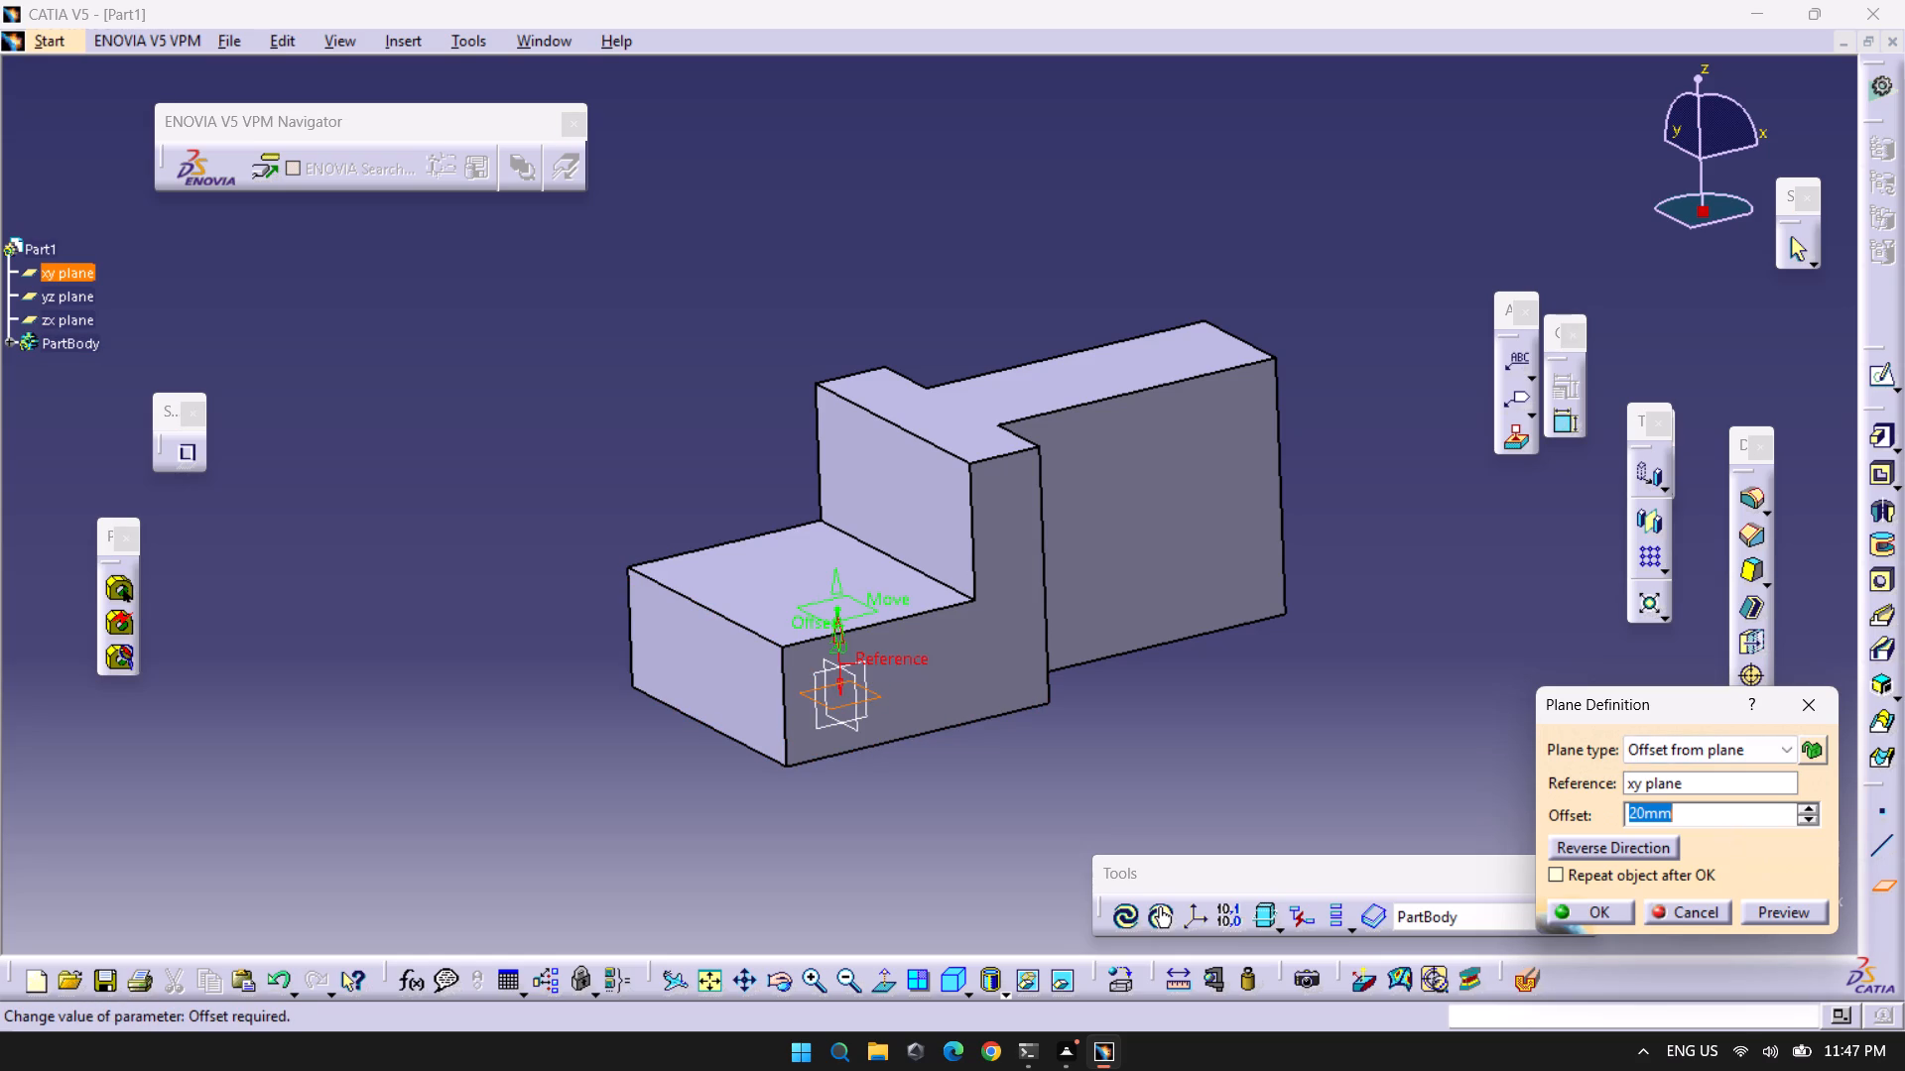
{"action": "middle_click_drag", "start_coordinate": [821, 864], "coordinate": [1461, 543]}
{"action": "right_click_drag", "start_coordinate": [810, 853], "coordinate": [1461, 543]}
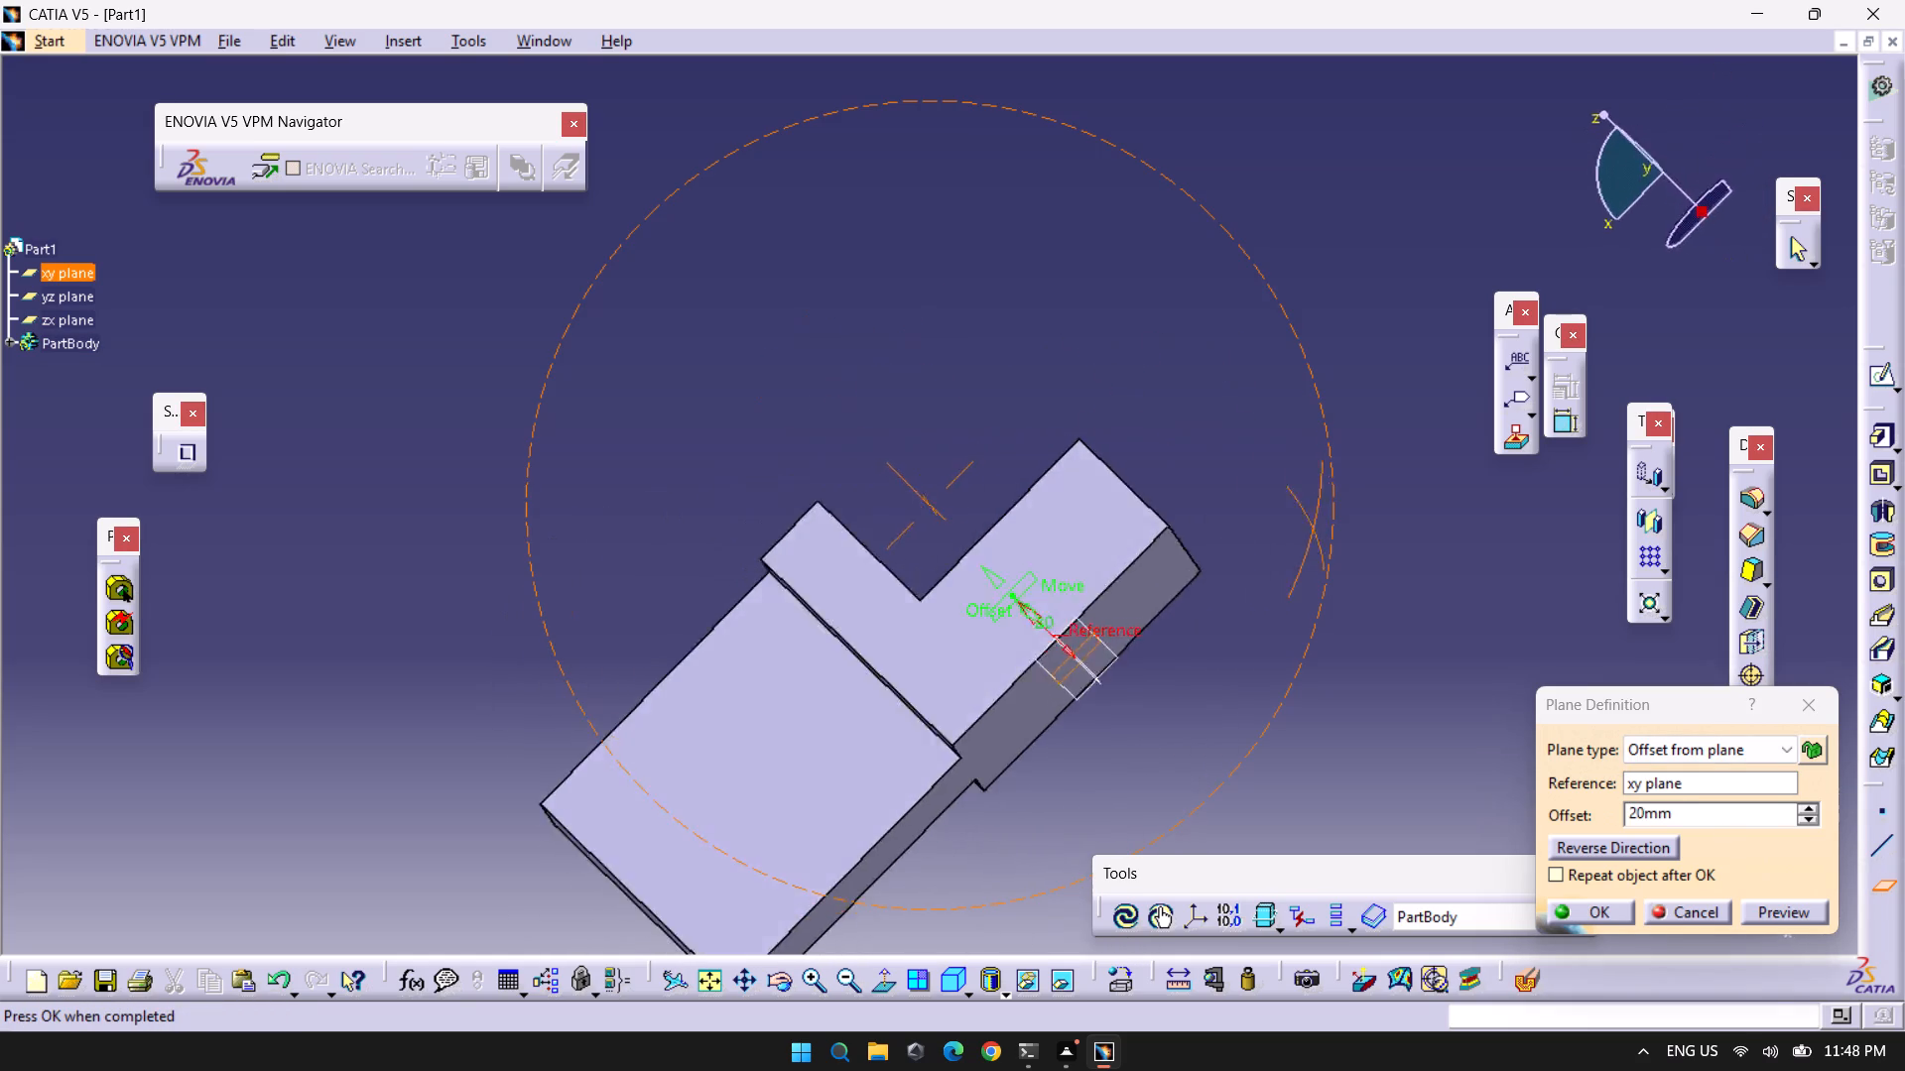
{"action": "middle_click_drag", "start_coordinate": [1461, 543], "coordinate": [596, 615]}
{"action": "right_click_drag", "start_coordinate": [1461, 543], "coordinate": [596, 615]}
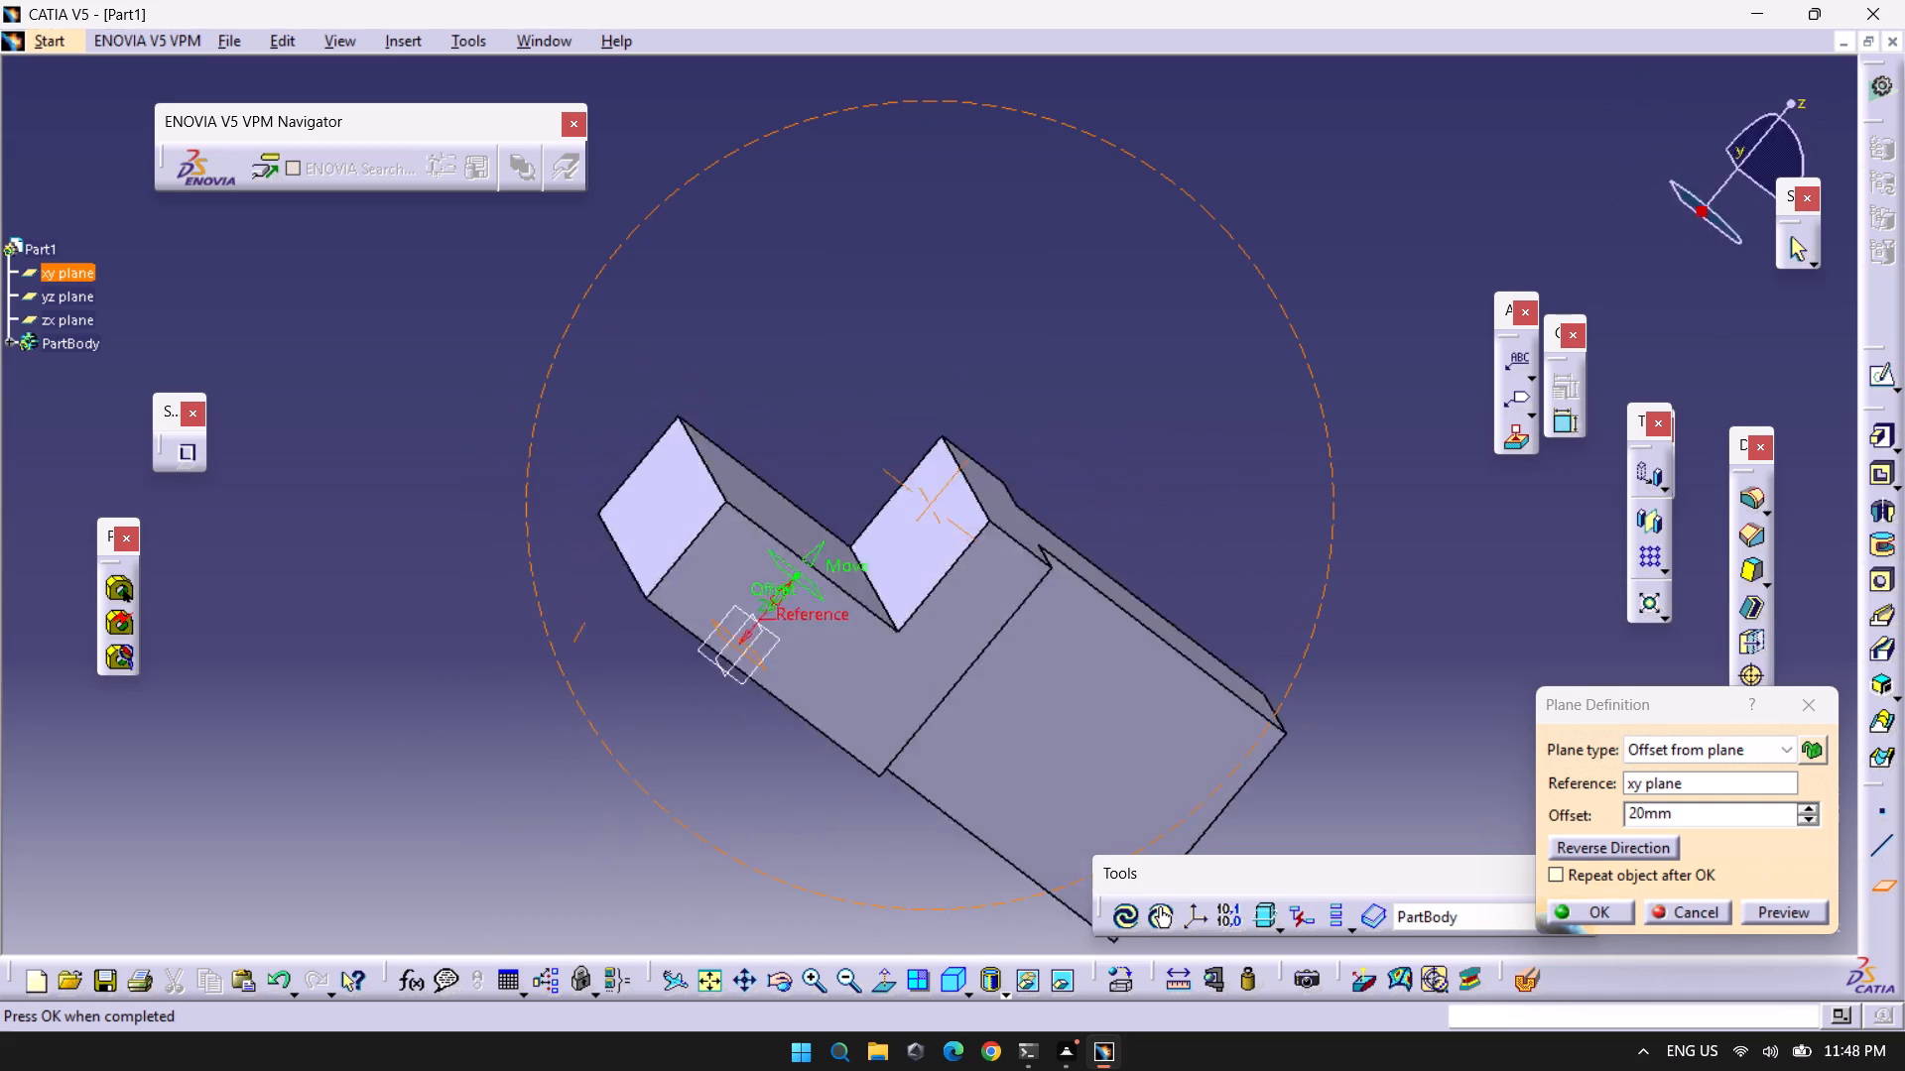
{"action": "middle_click_drag", "start_coordinate": [596, 615], "coordinate": [835, 866]}
{"action": "right_click_drag", "start_coordinate": [596, 615], "coordinate": [835, 866]}
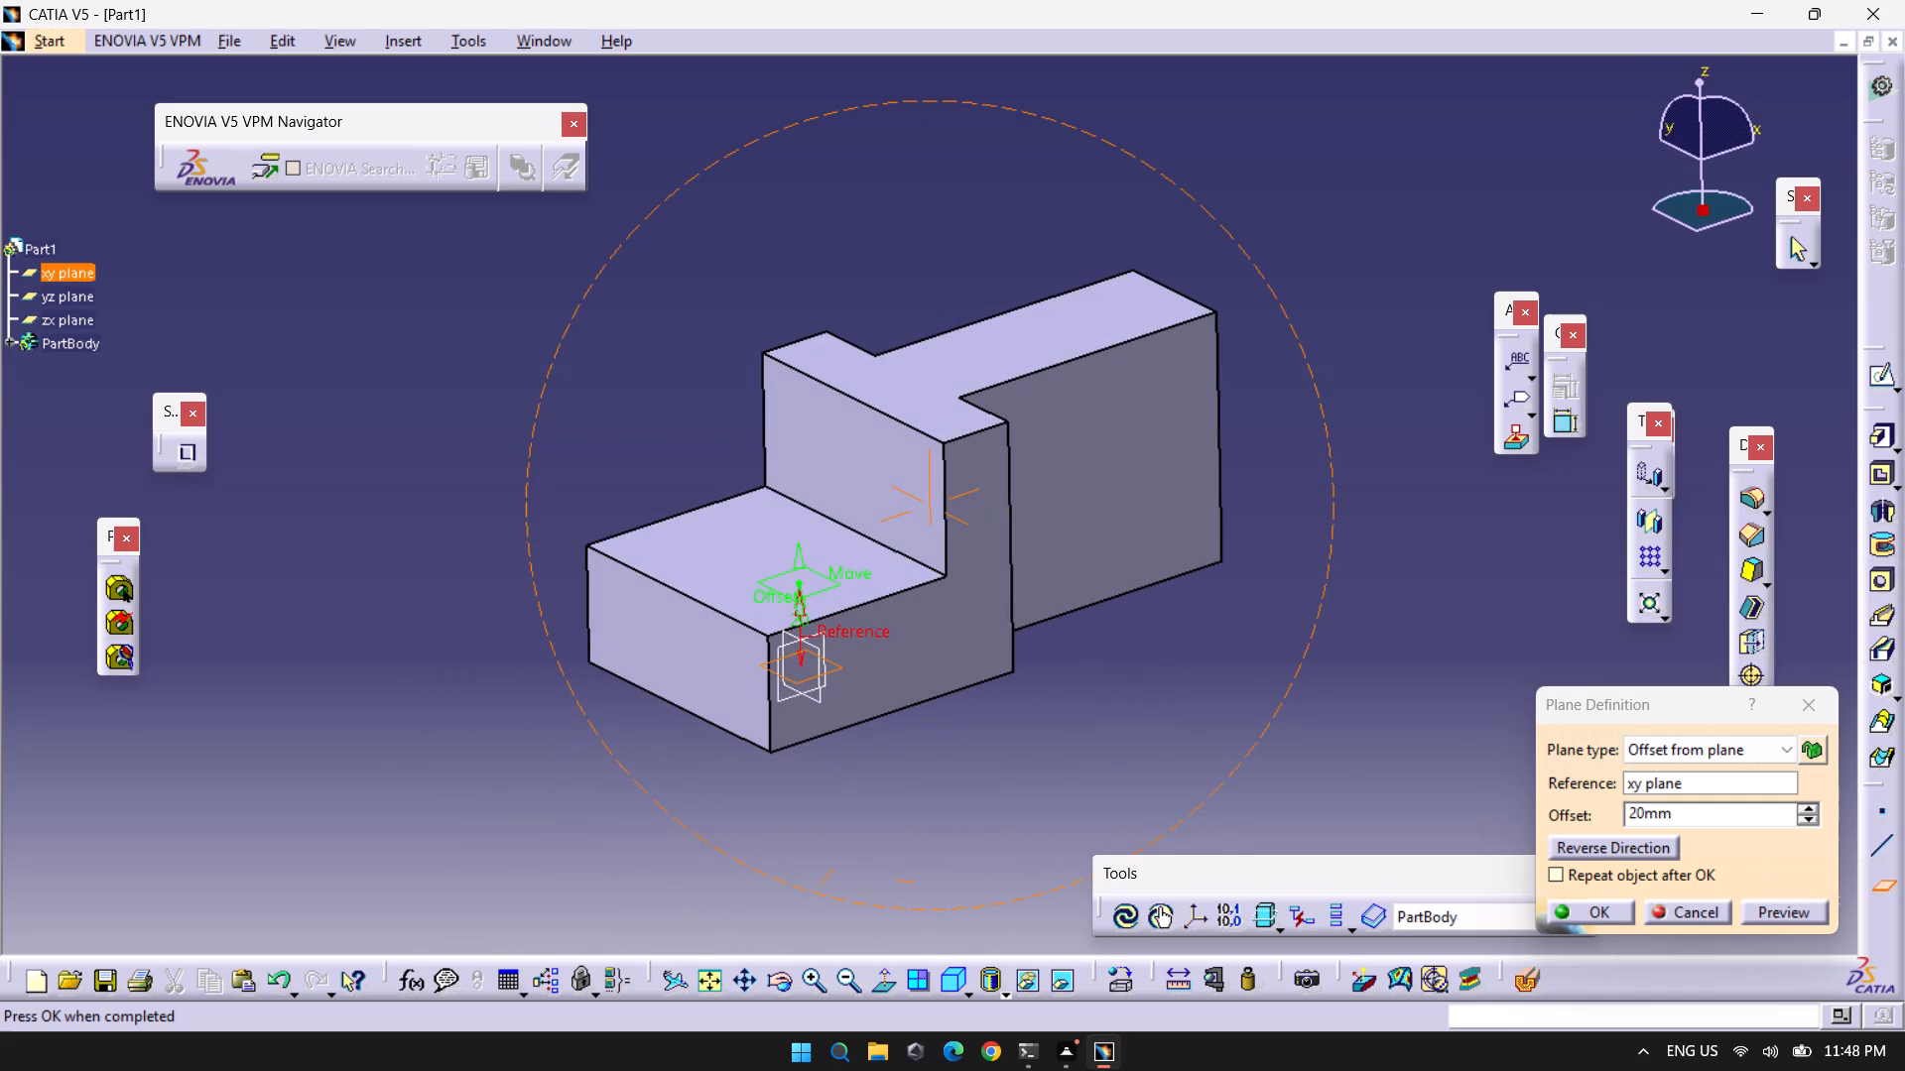
{"action": "middle_click_drag", "start_coordinate": [835, 866], "coordinate": [834, 865]}
{"action": "right_click_drag", "start_coordinate": [835, 866], "coordinate": [834, 865]}
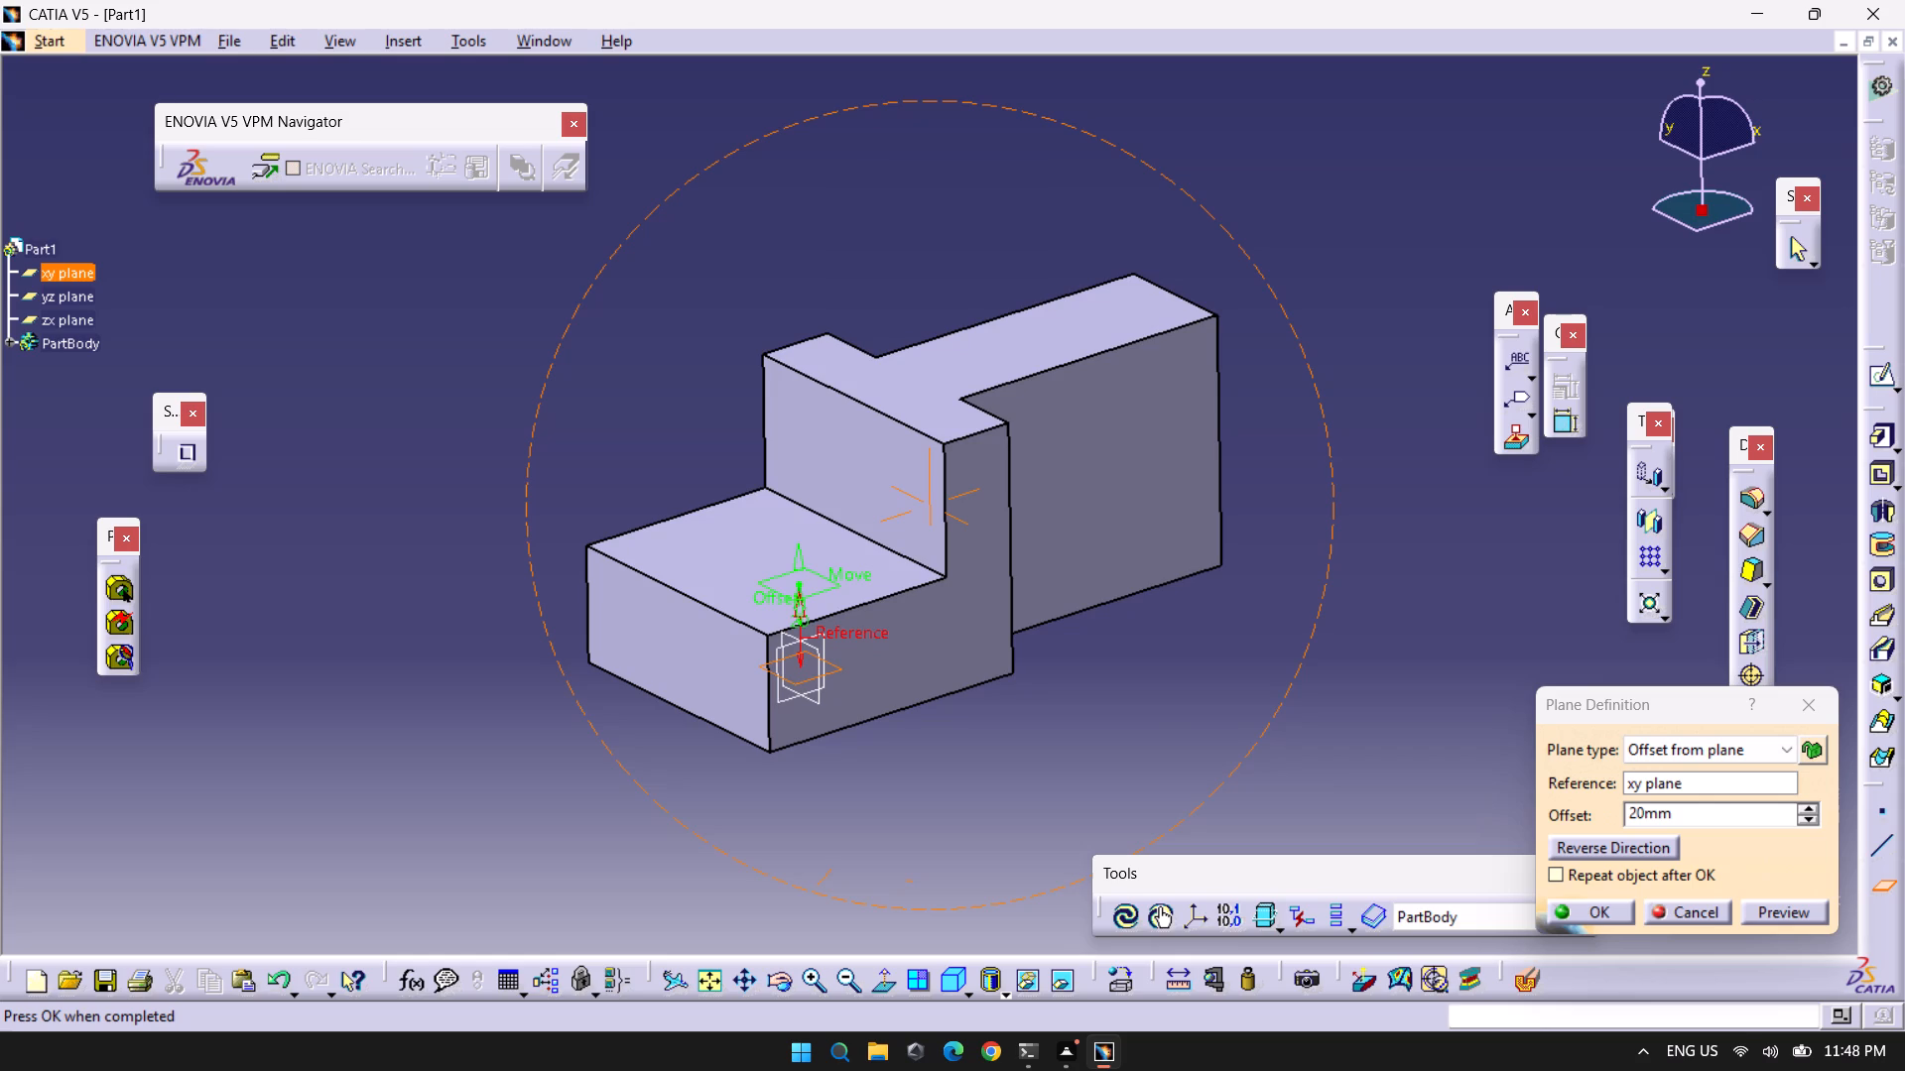
{"action": "double_click", "coordinate": [1722, 819]}
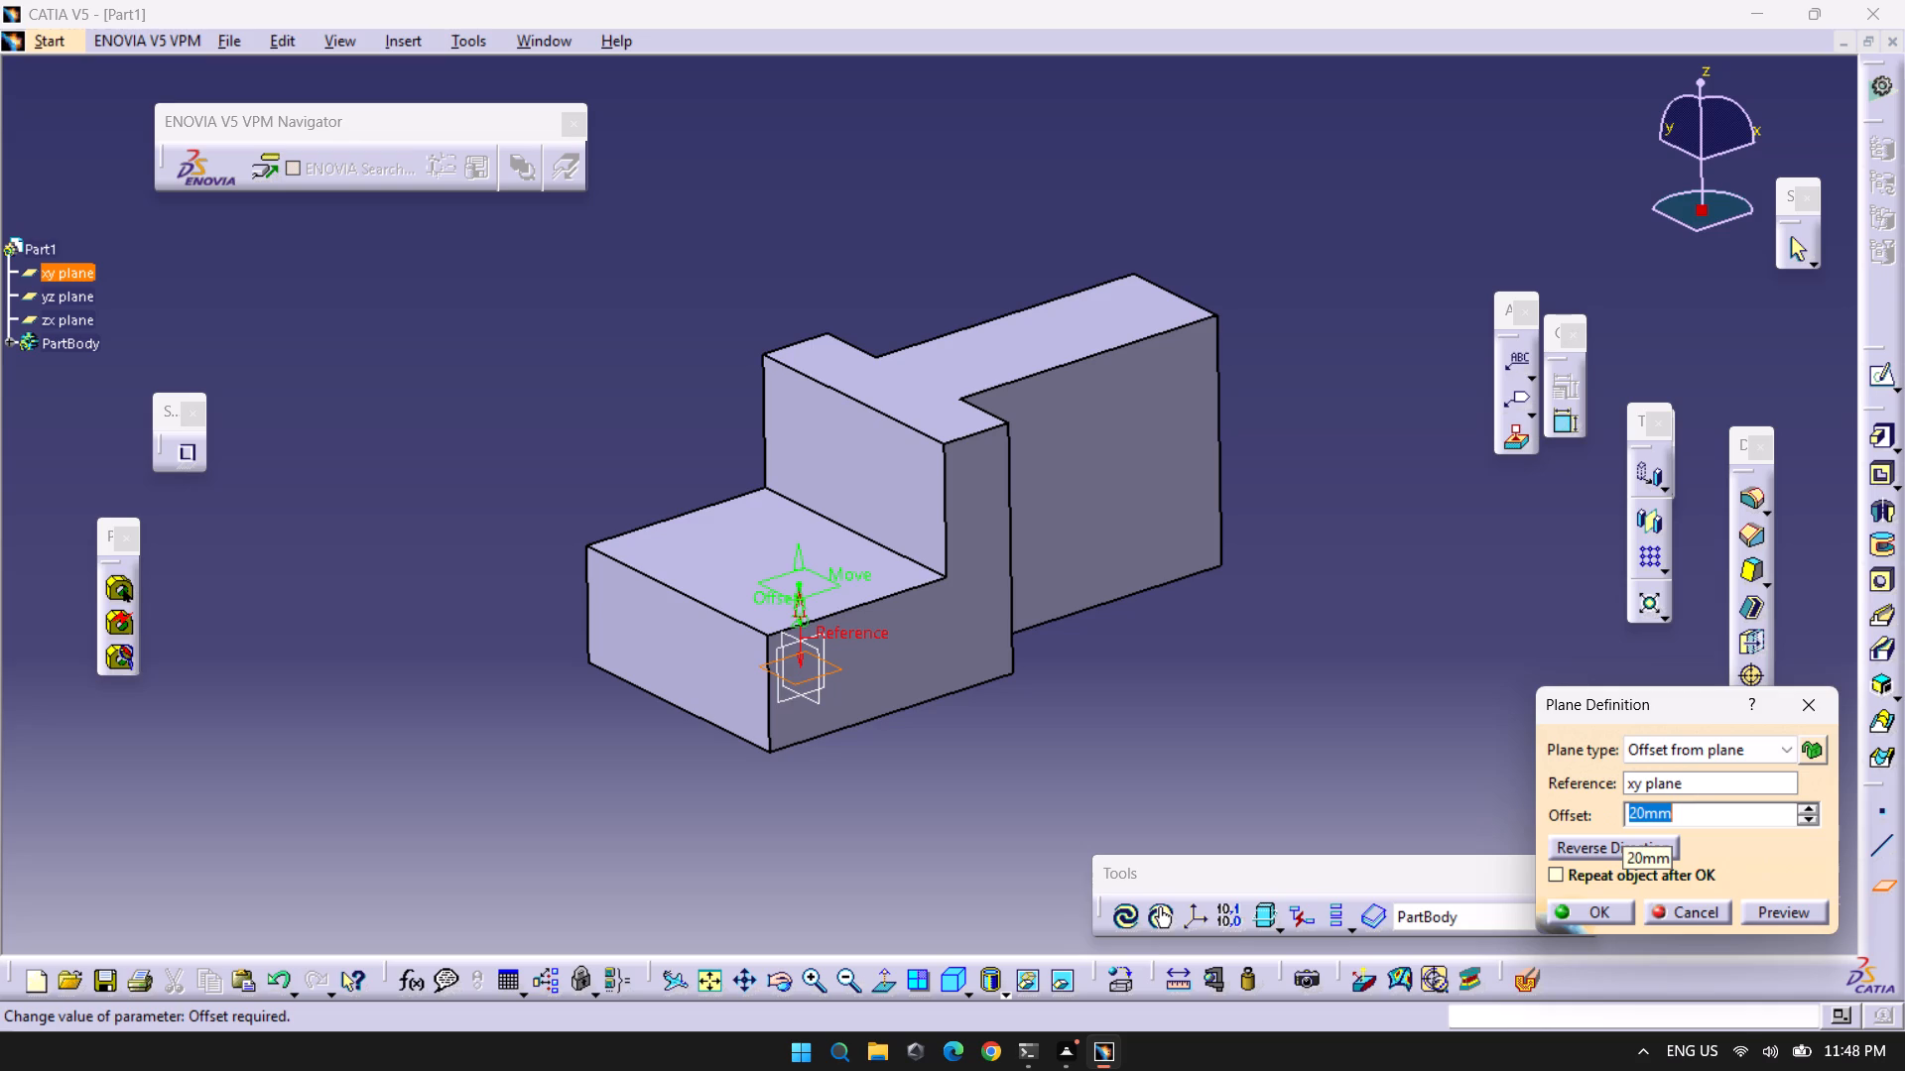
{"action": "type", "text": "14"}
{"action": "key", "text": "Return"}
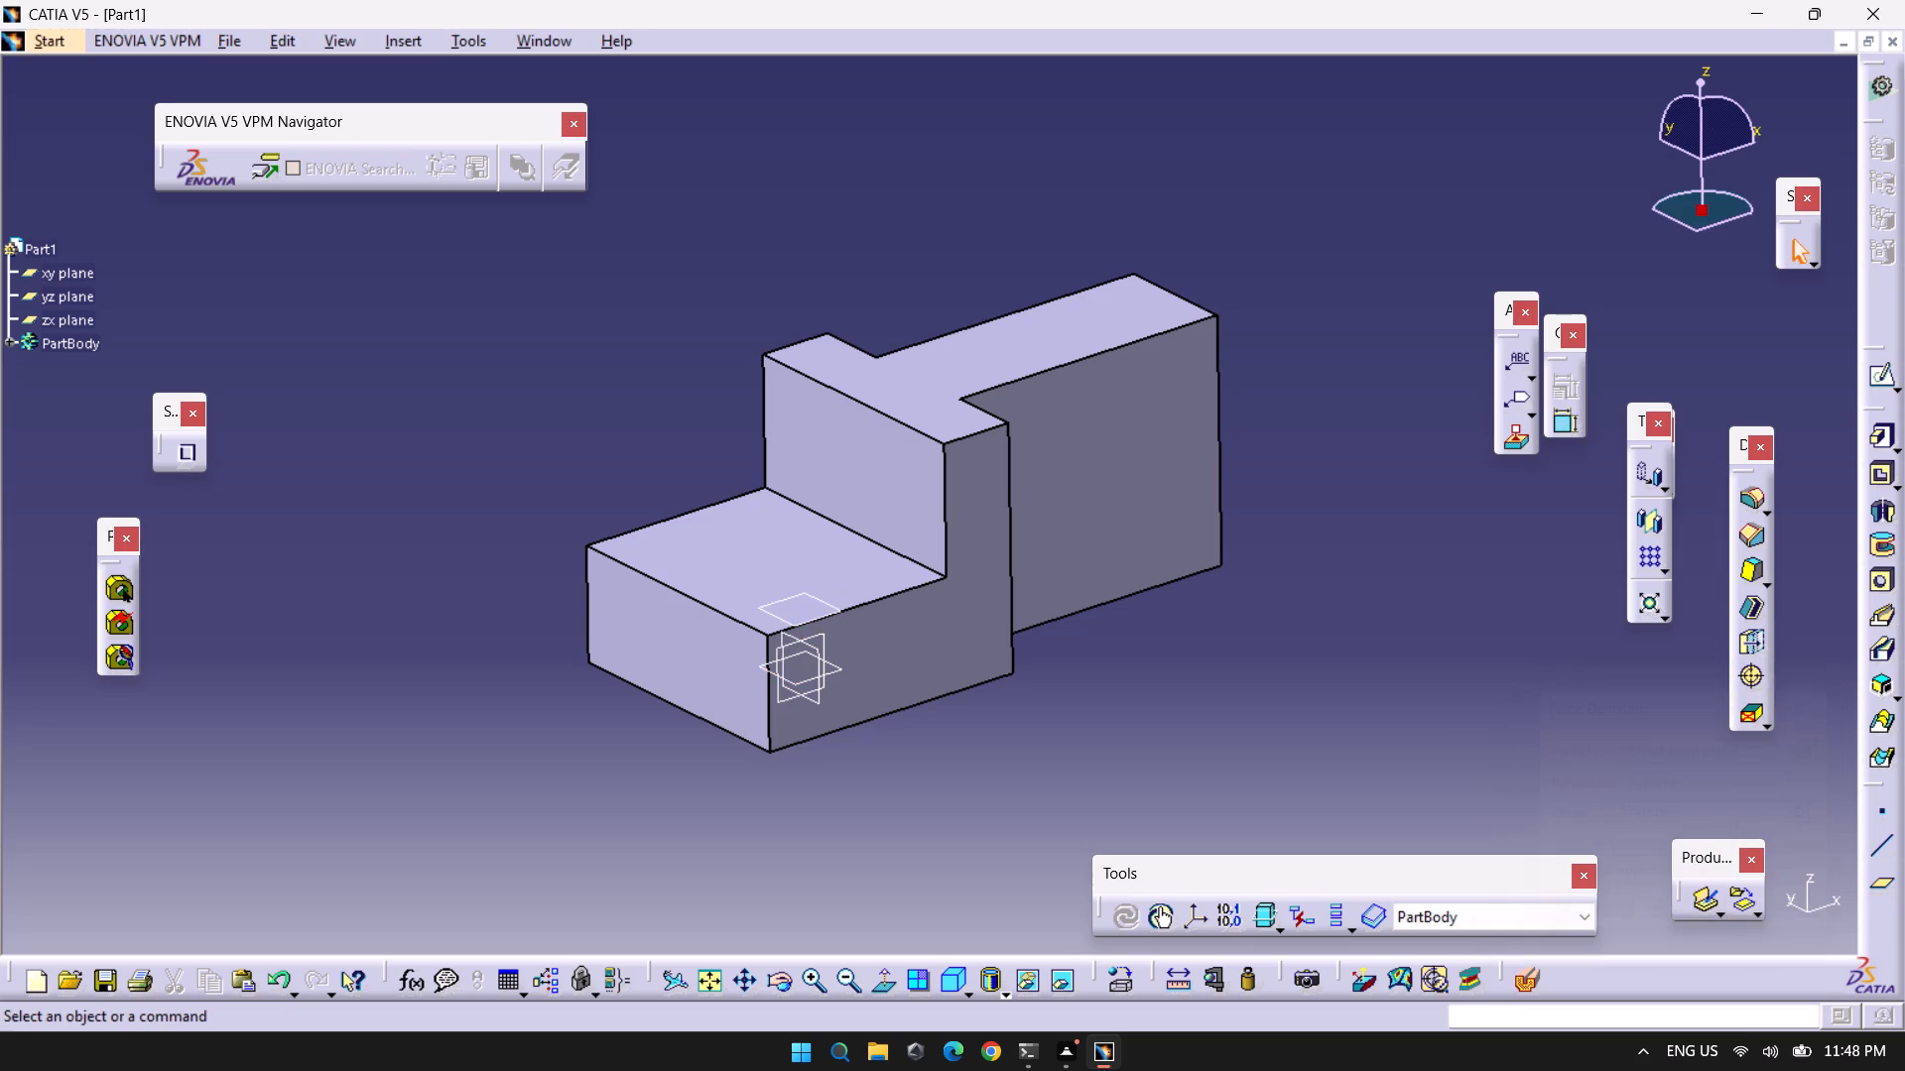
{"action": "left_click", "coordinate": [1209, 763]}
Sketch a circle of radius 32.5 mm on the new offset plane, centred on the horizontal axis at the base's outer end edge.
{"action": "middle_click_drag", "start_coordinate": [1151, 740], "coordinate": [975, 347]}
{"action": "right_click_drag", "start_coordinate": [1139, 536], "coordinate": [975, 347]}
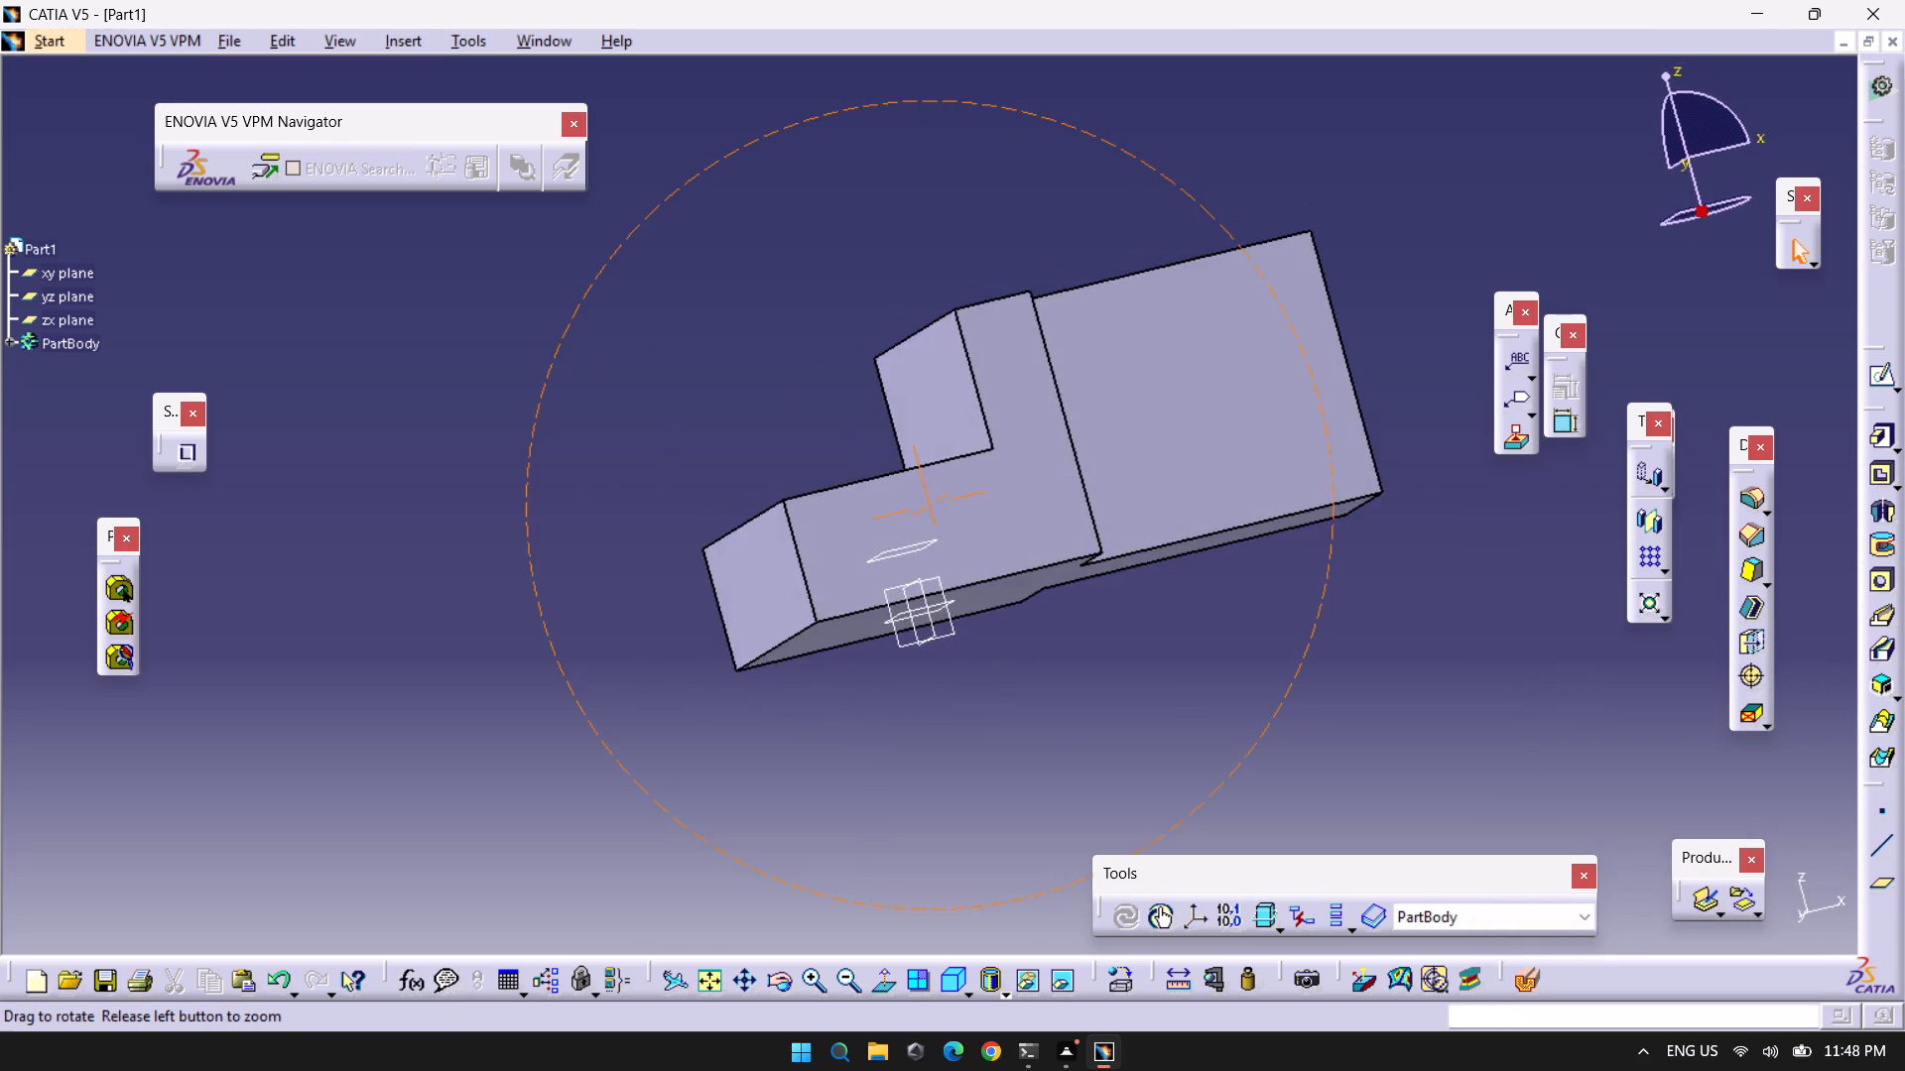
{"action": "middle_click_drag", "start_coordinate": [975, 347], "coordinate": [1104, 646]}
{"action": "right_click_drag", "start_coordinate": [975, 347], "coordinate": [1104, 646]}
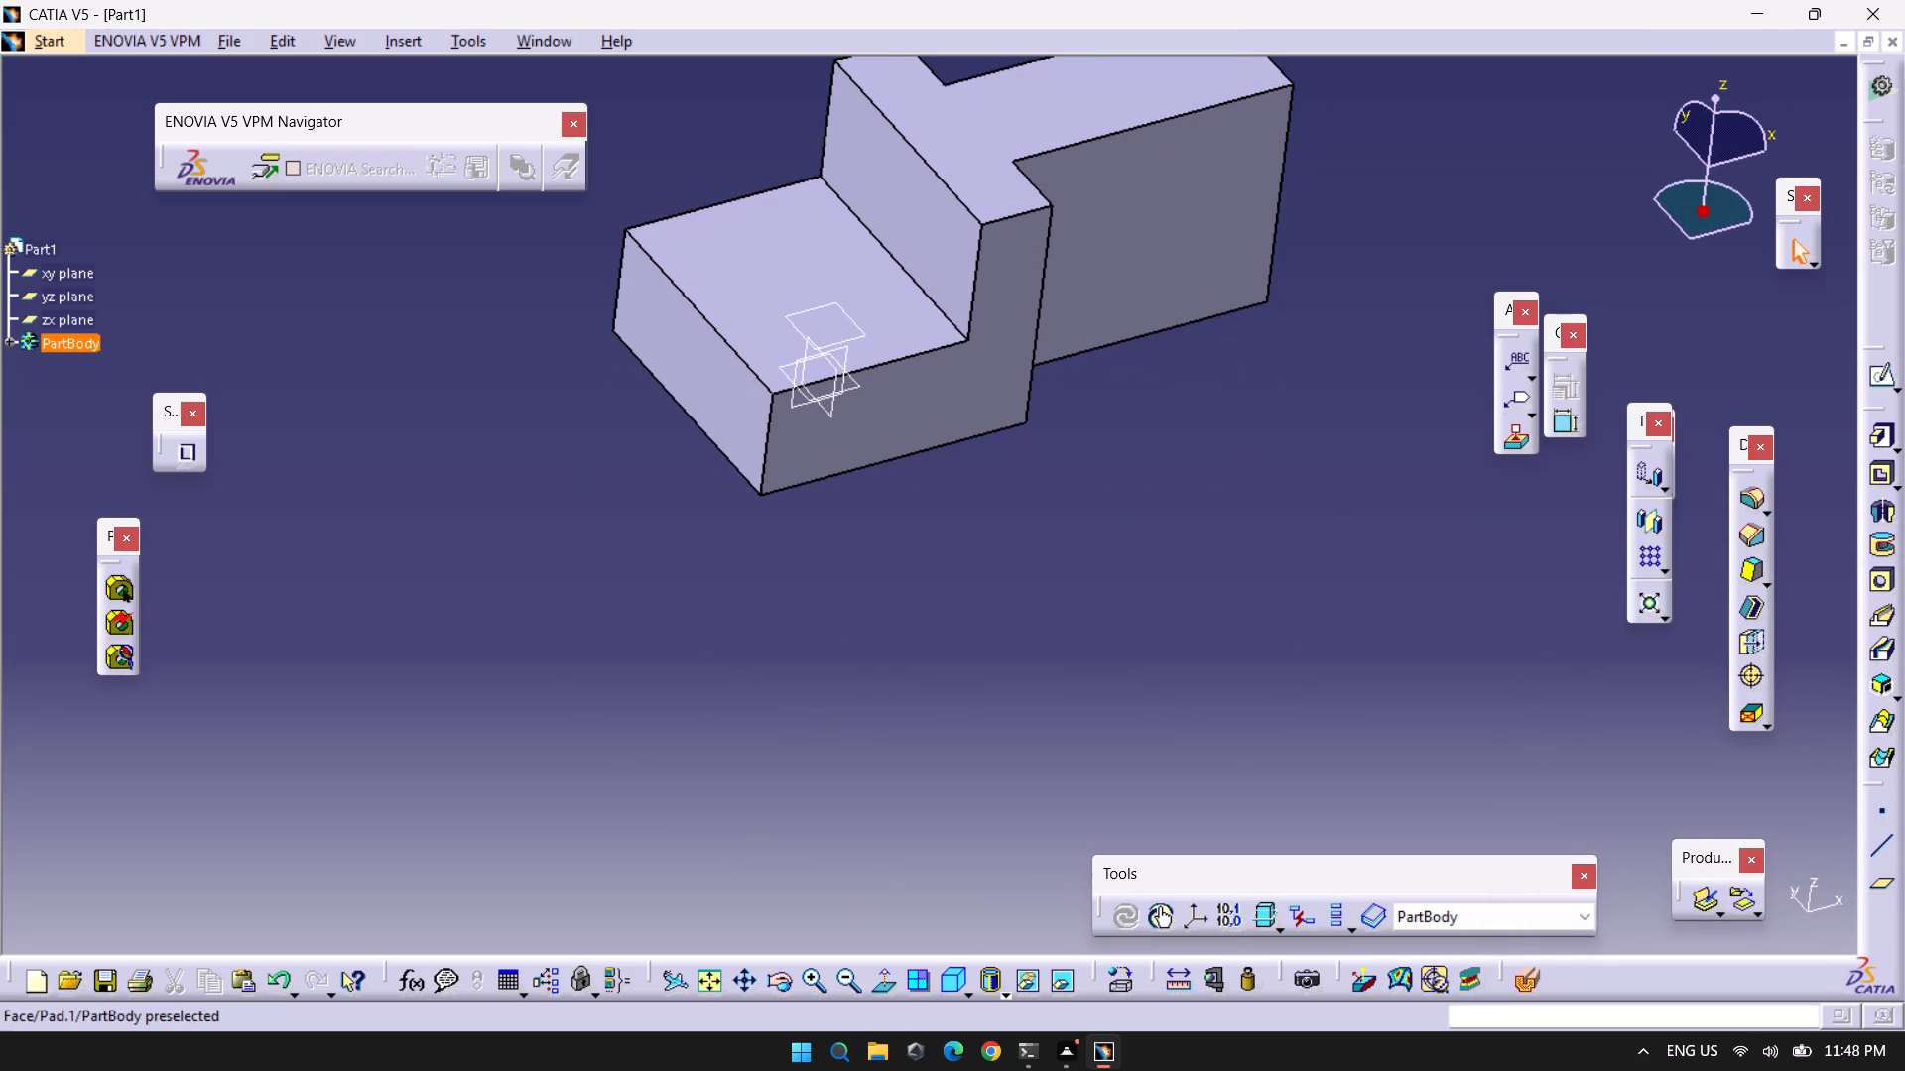
{"action": "left_click", "coordinate": [825, 308]}
{"action": "left_click", "coordinate": [1881, 376]}
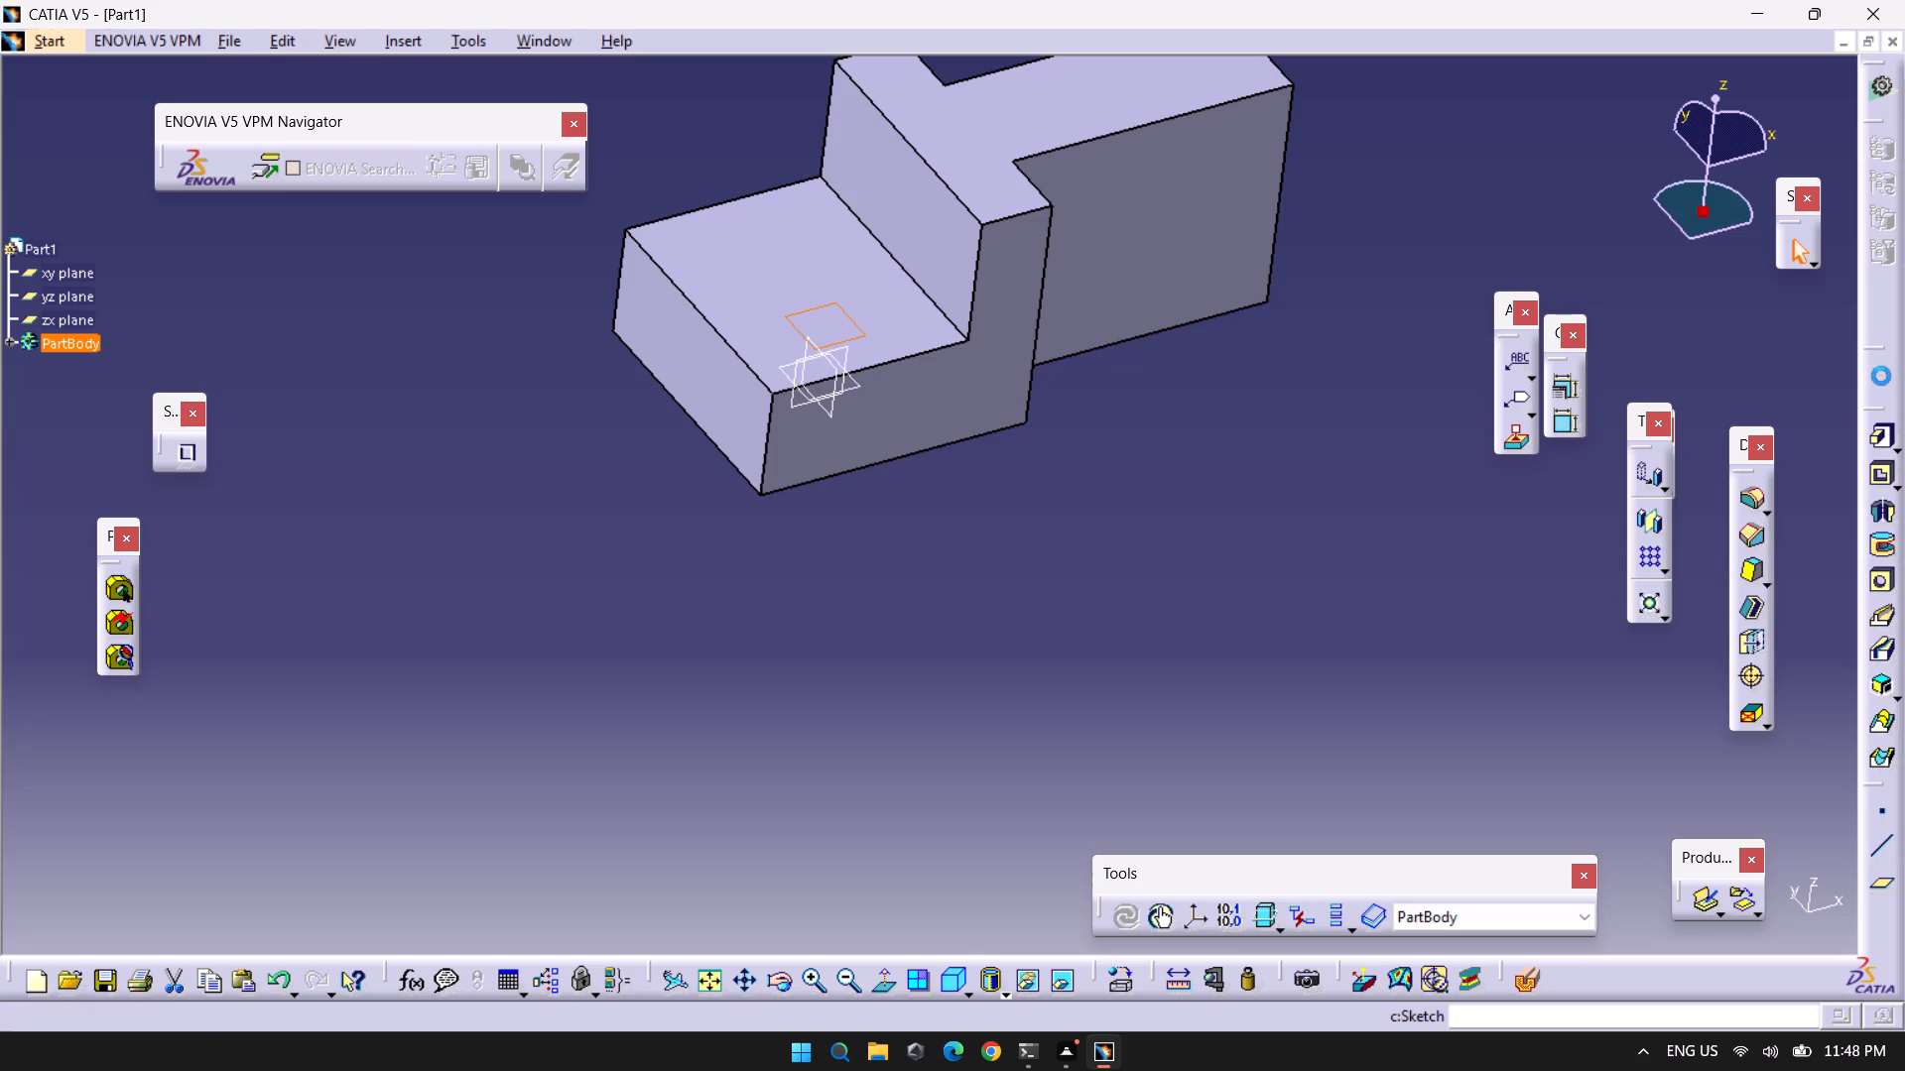
{"action": "middle_click_drag", "start_coordinate": [920, 476], "coordinate": [1054, 628]}
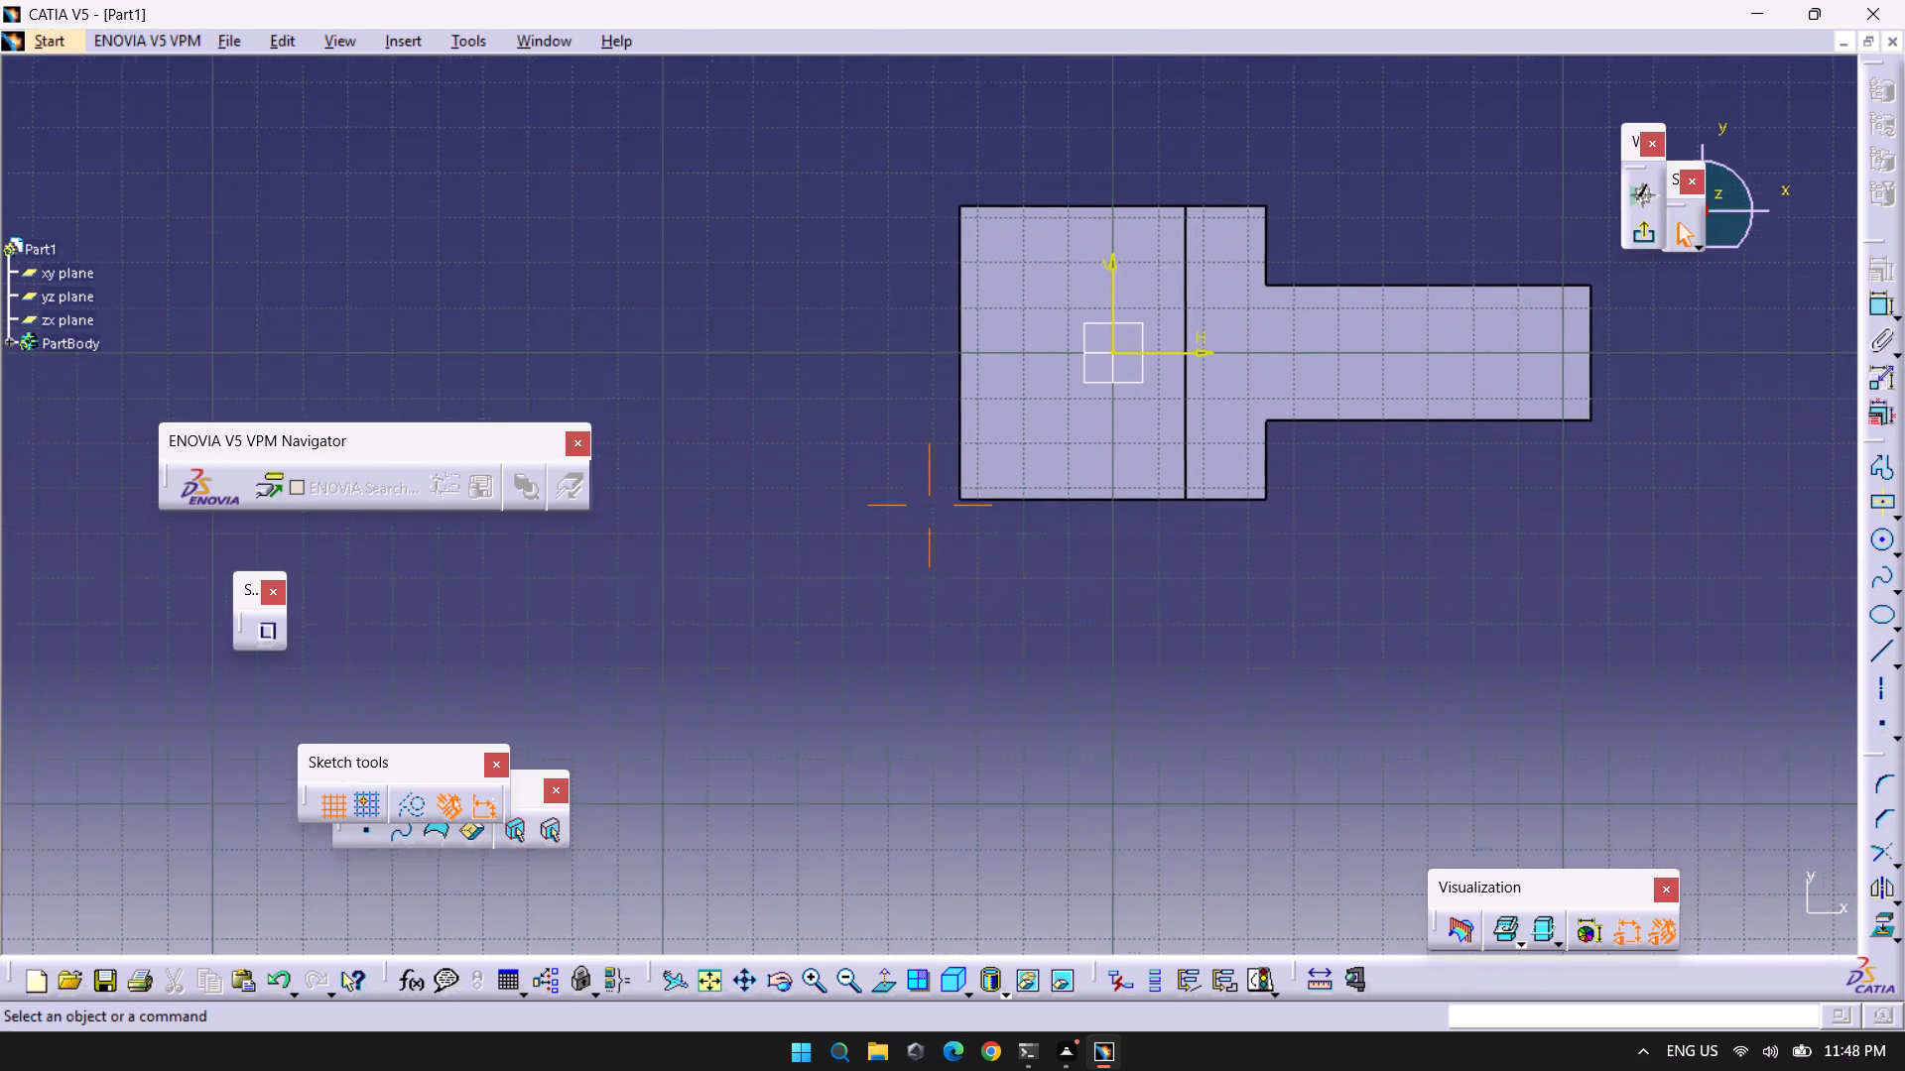
{"action": "middle_click_drag", "start_coordinate": [1054, 628], "coordinate": [1059, 682]}
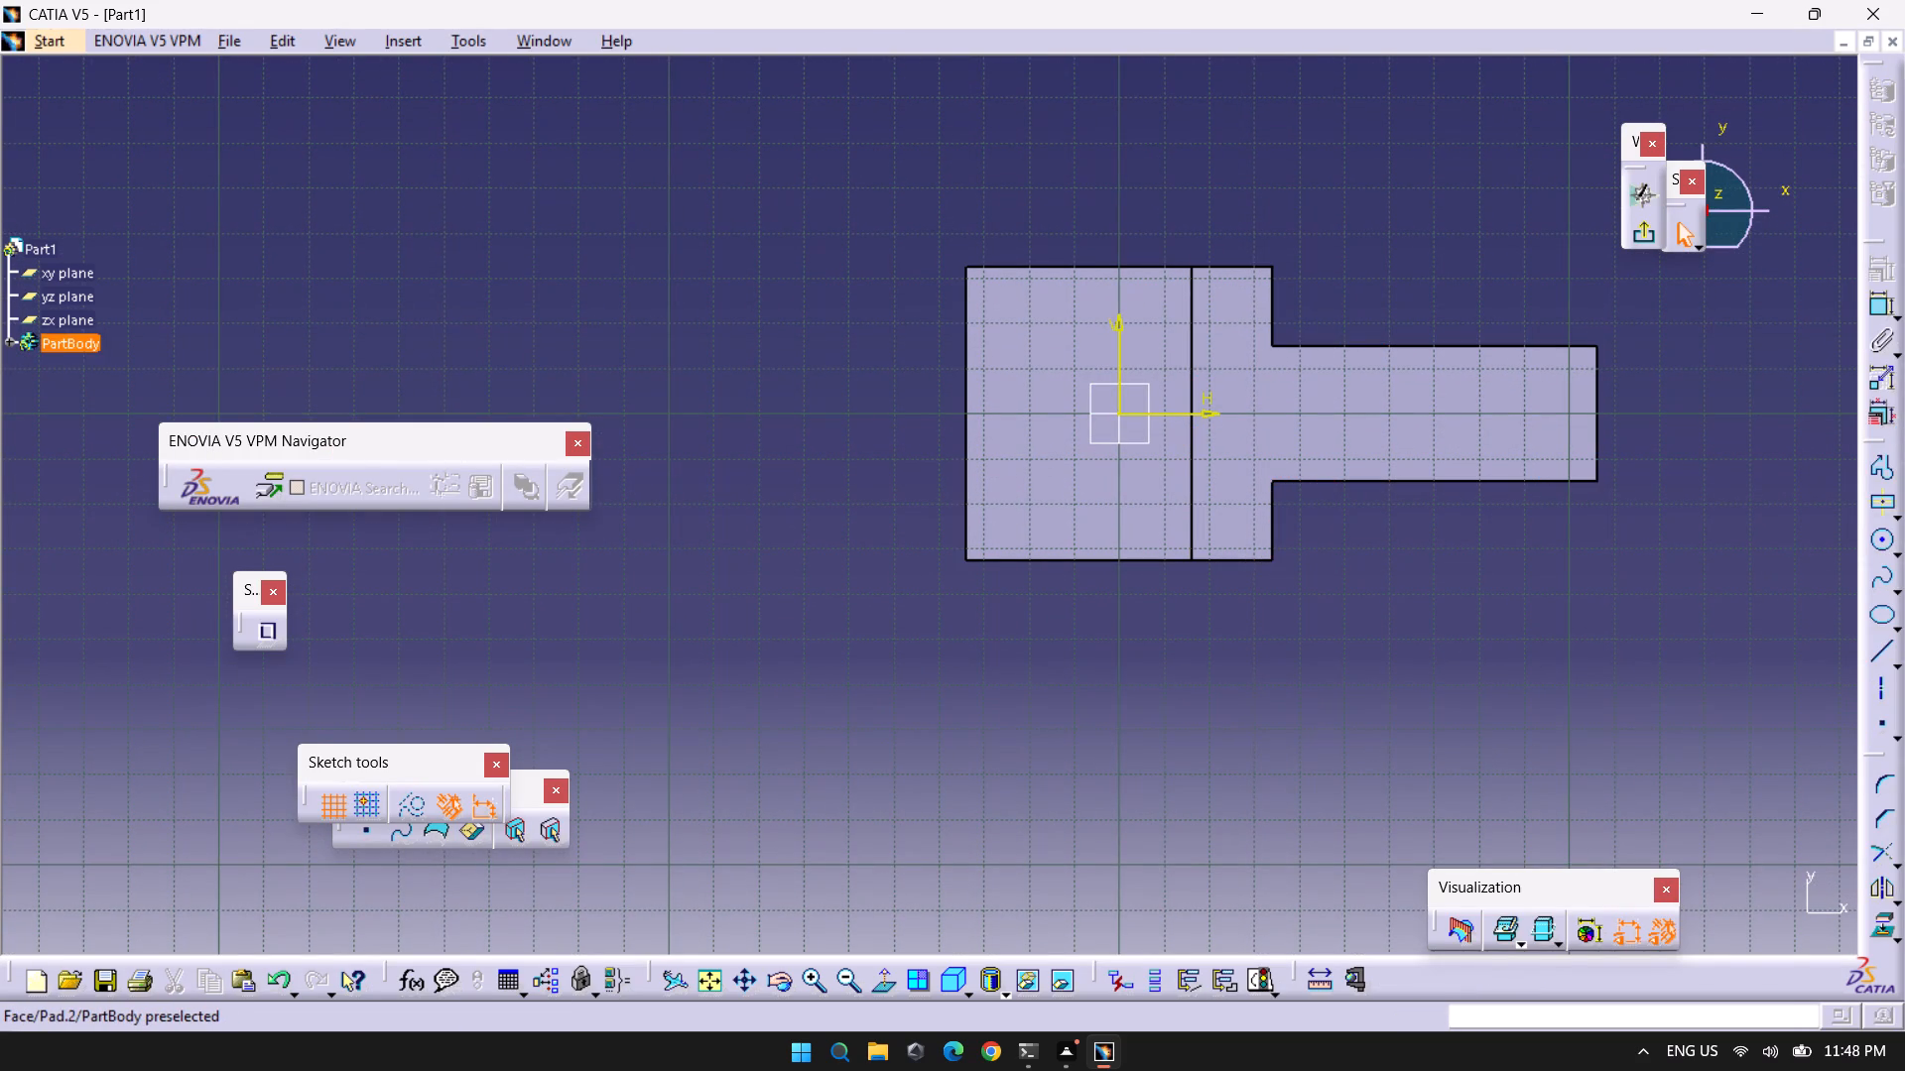
{"action": "left_click", "coordinate": [1876, 546]}
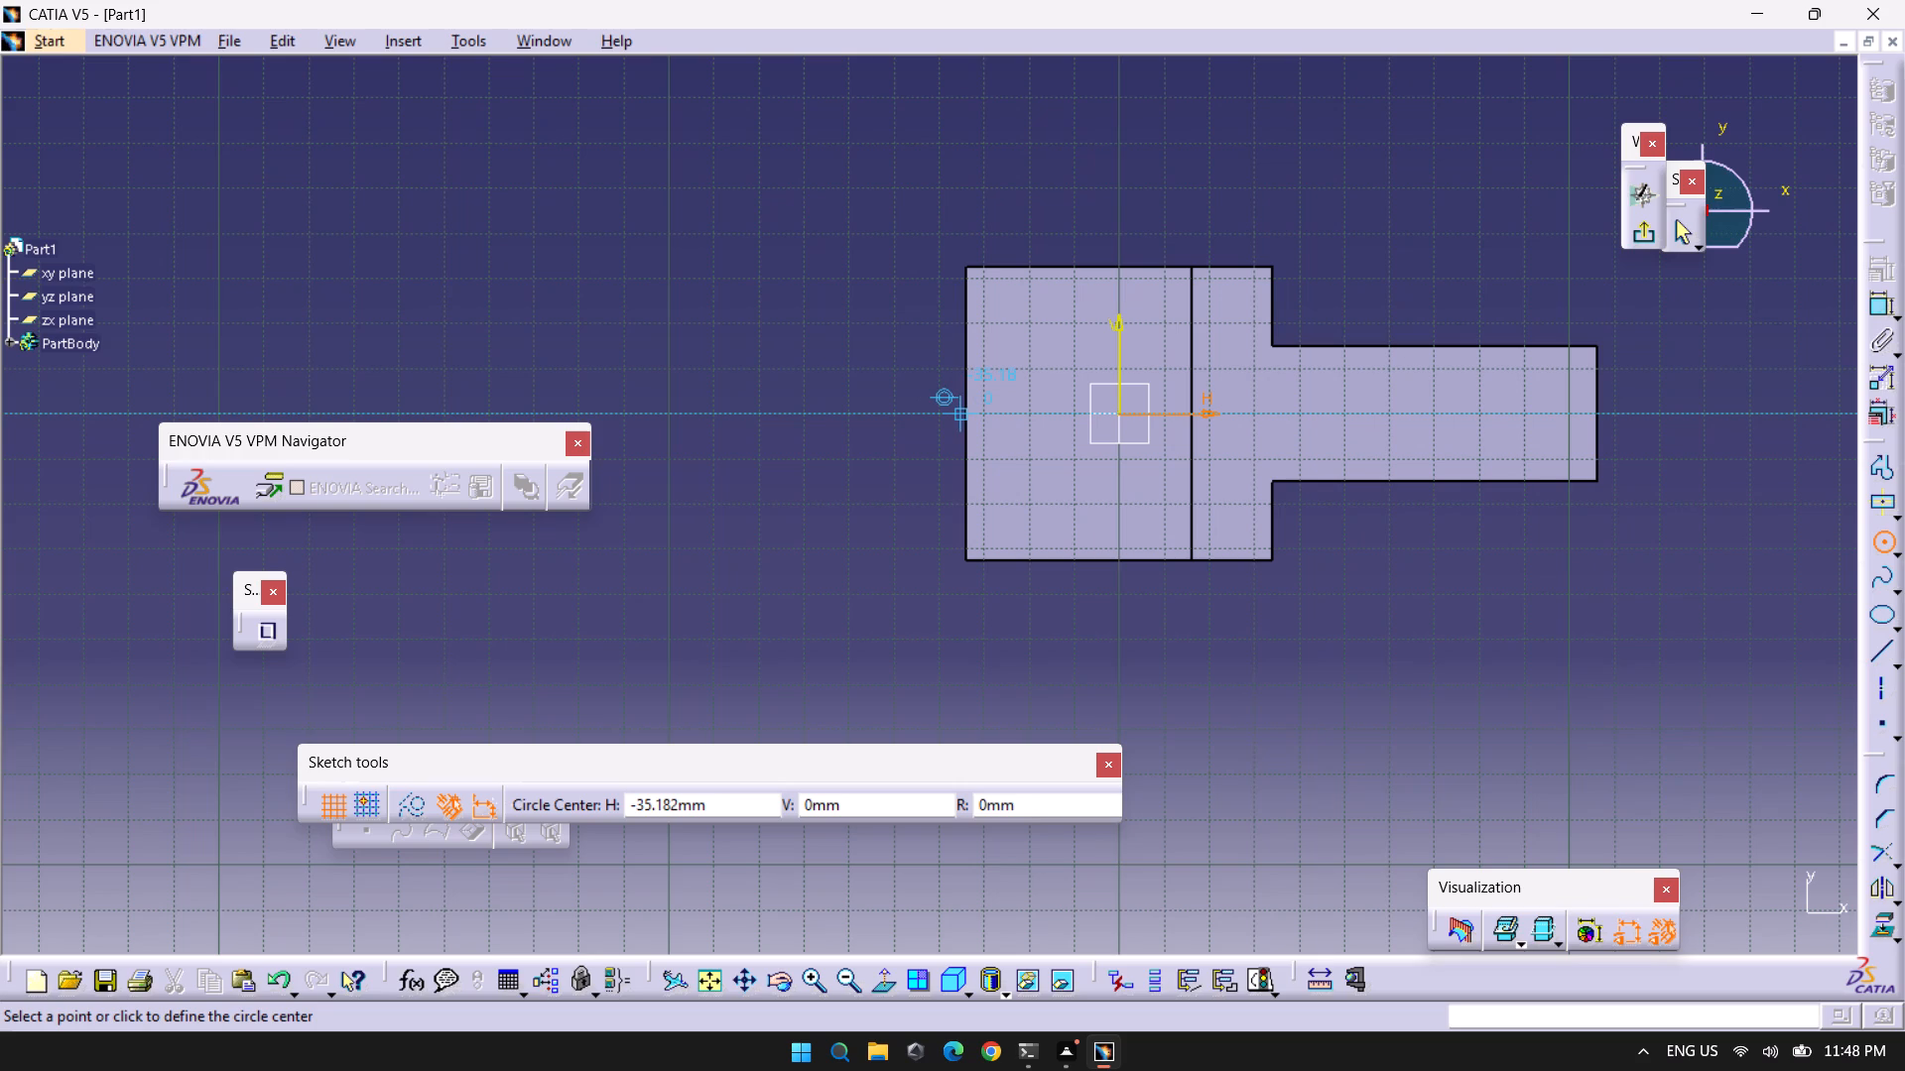
{"action": "left_click", "coordinate": [969, 414]}
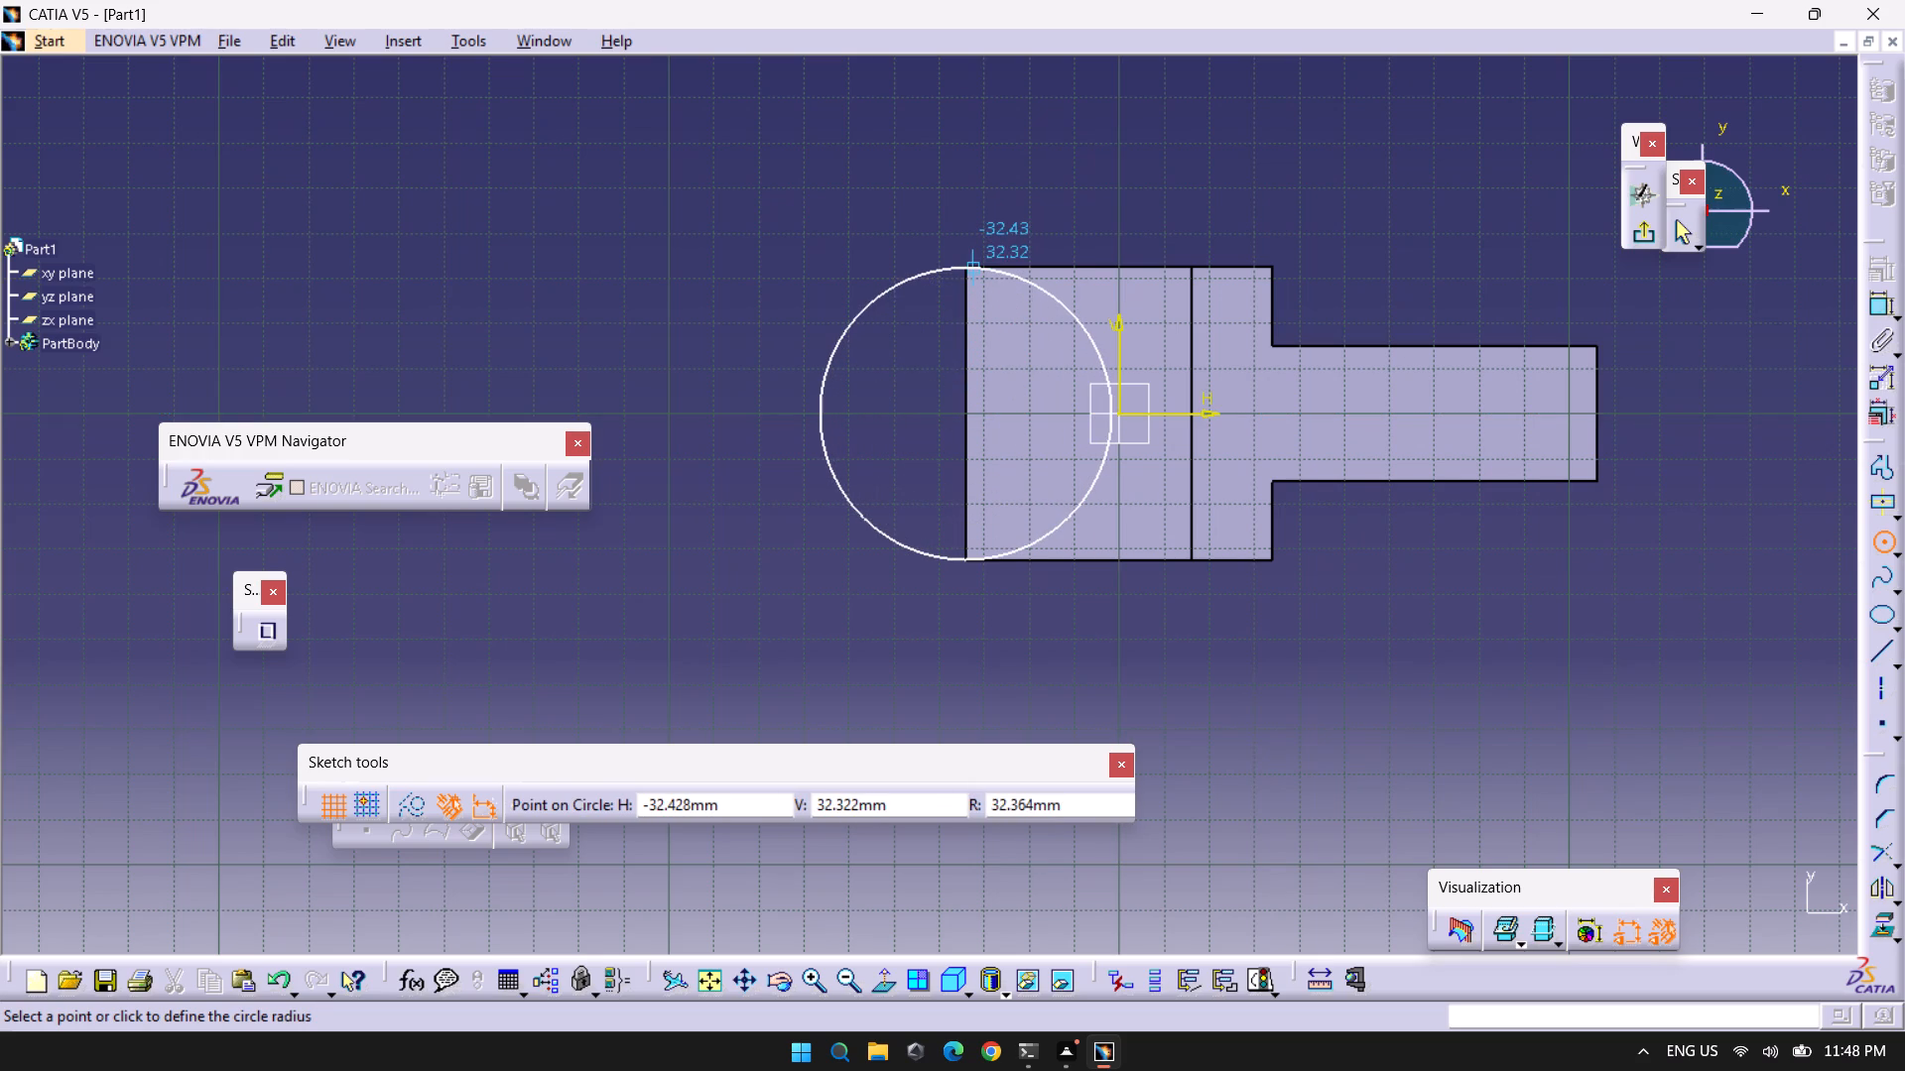
{"action": "key", "text": "Tab"}
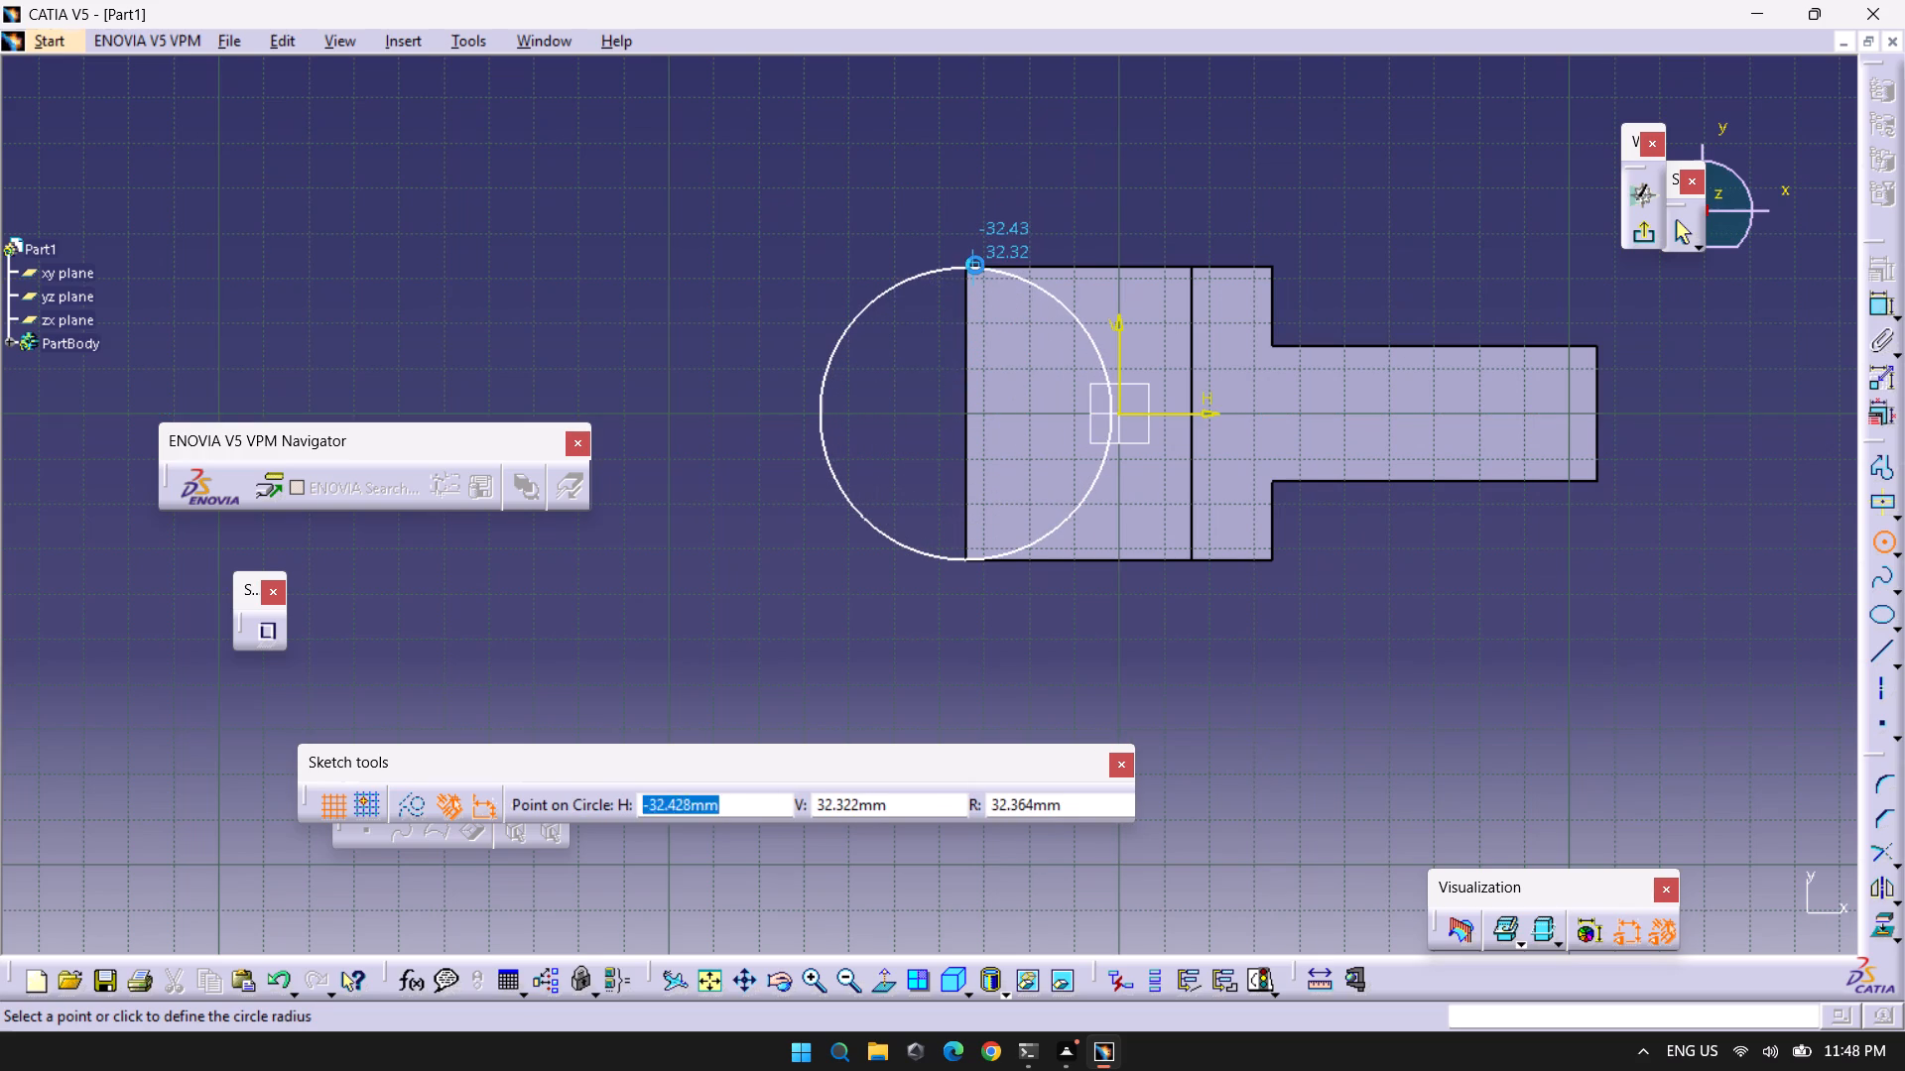
{"action": "key", "text": "Tab"}
{"action": "key", "text": "Tab"}
{"action": "type", "text": "32.5"}
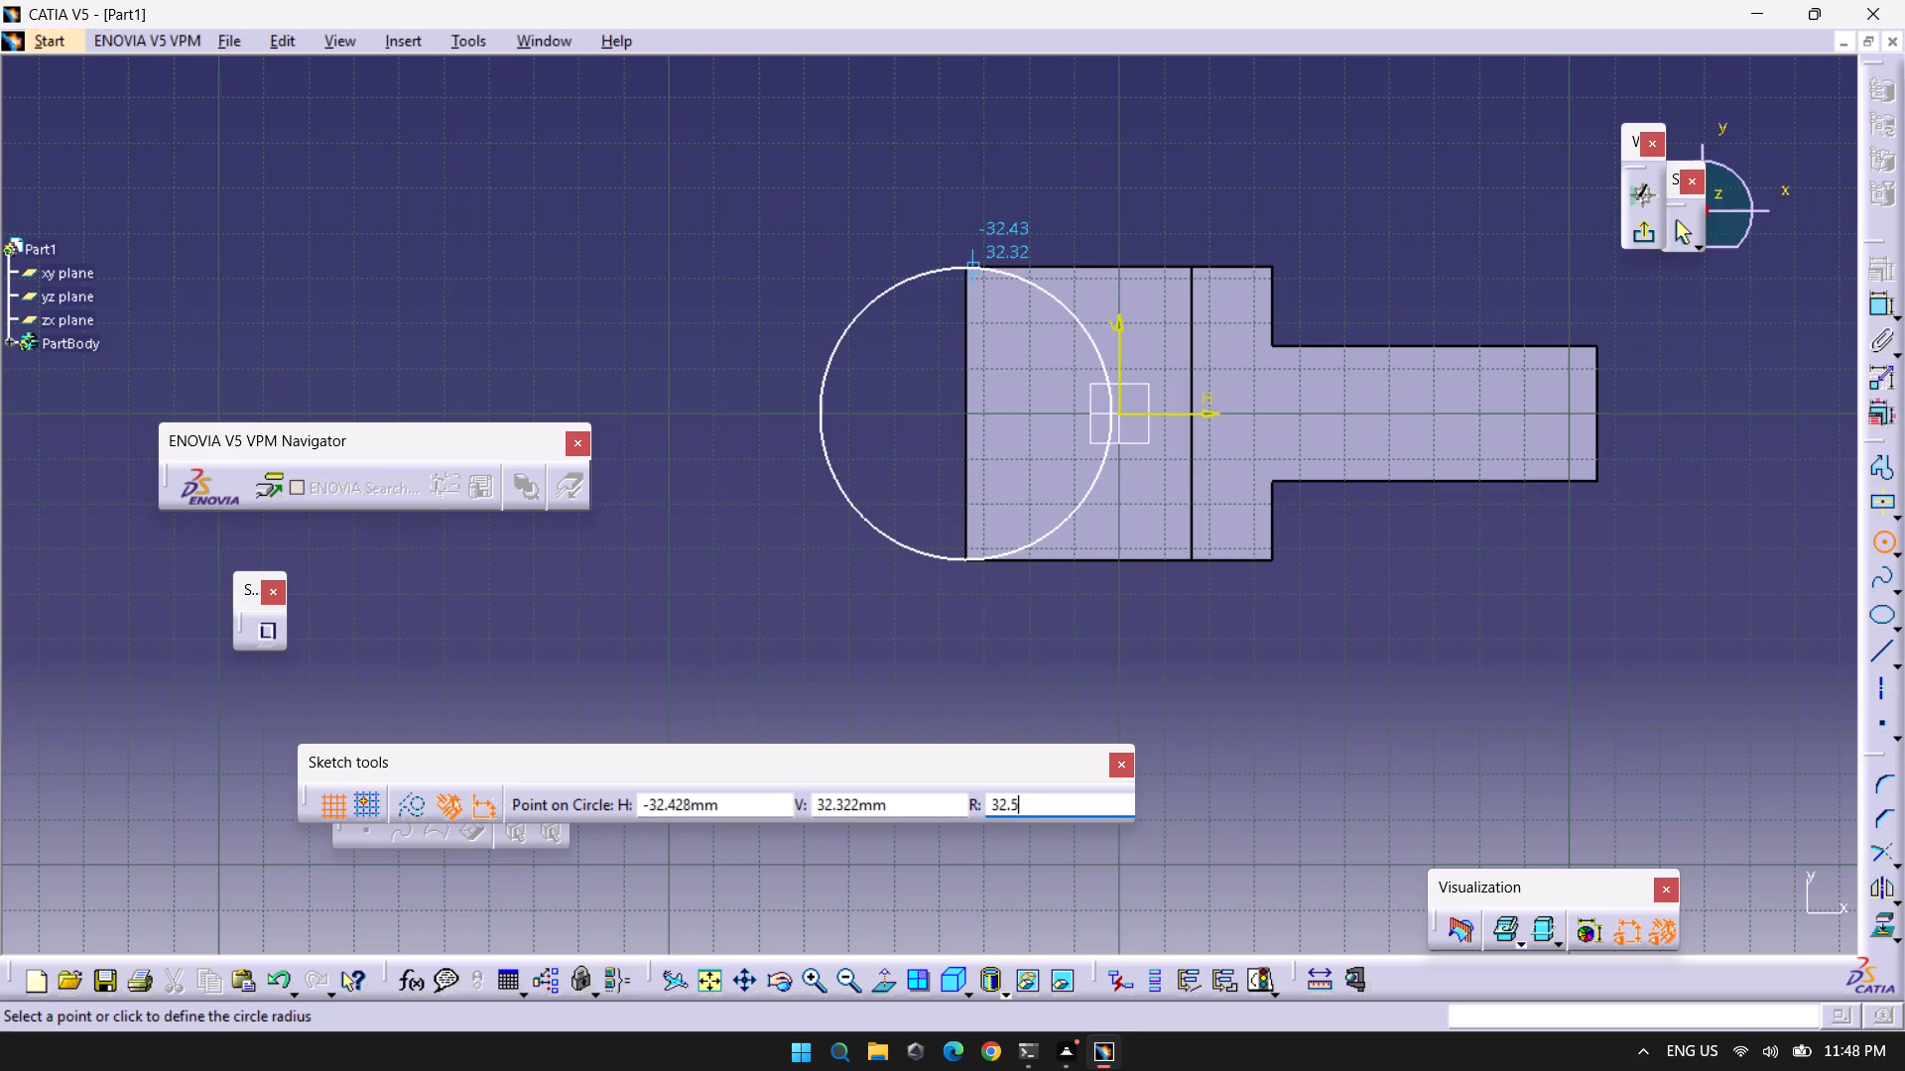
{"action": "key", "text": "Return"}
{"action": "left_click", "coordinate": [1503, 653]}
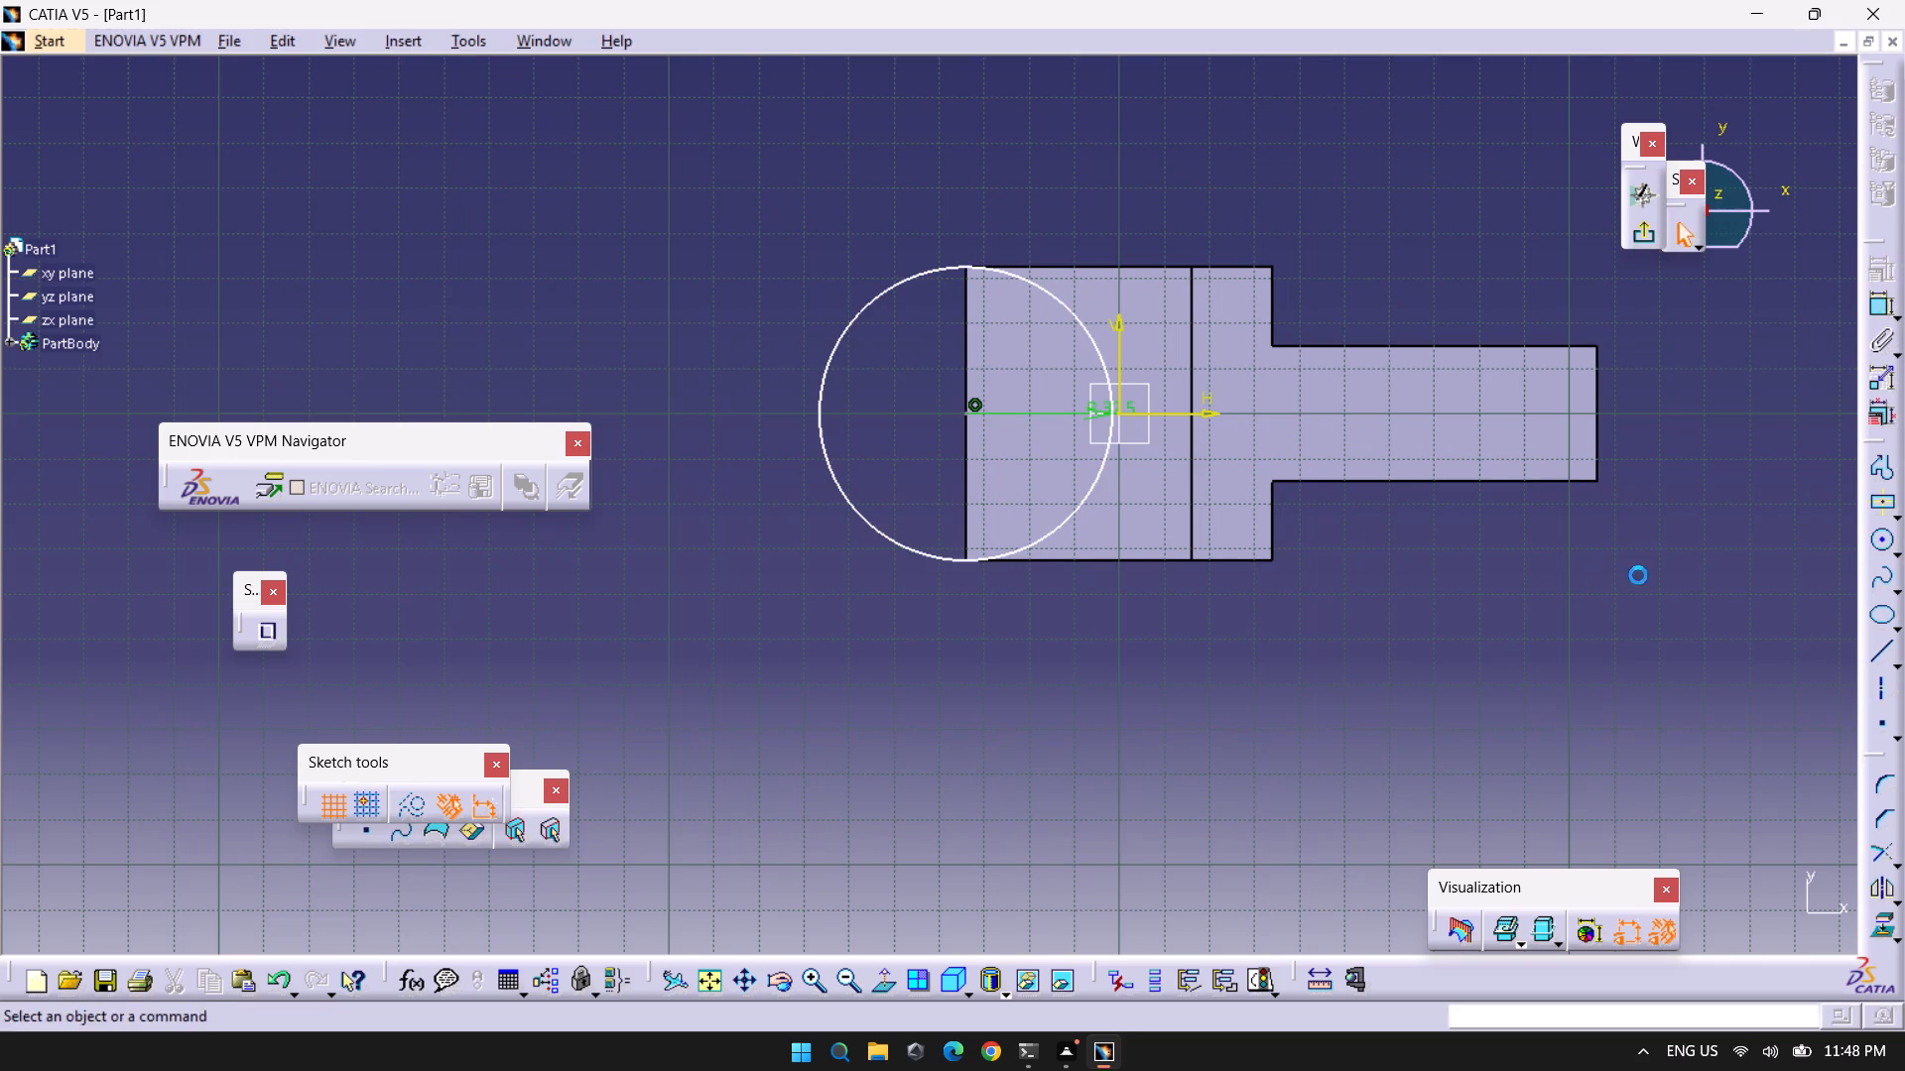
Dimension the circle's centre to the wall face on the extension side and set the distance to 68 mm.
{"action": "left_click", "coordinate": [1869, 313]}
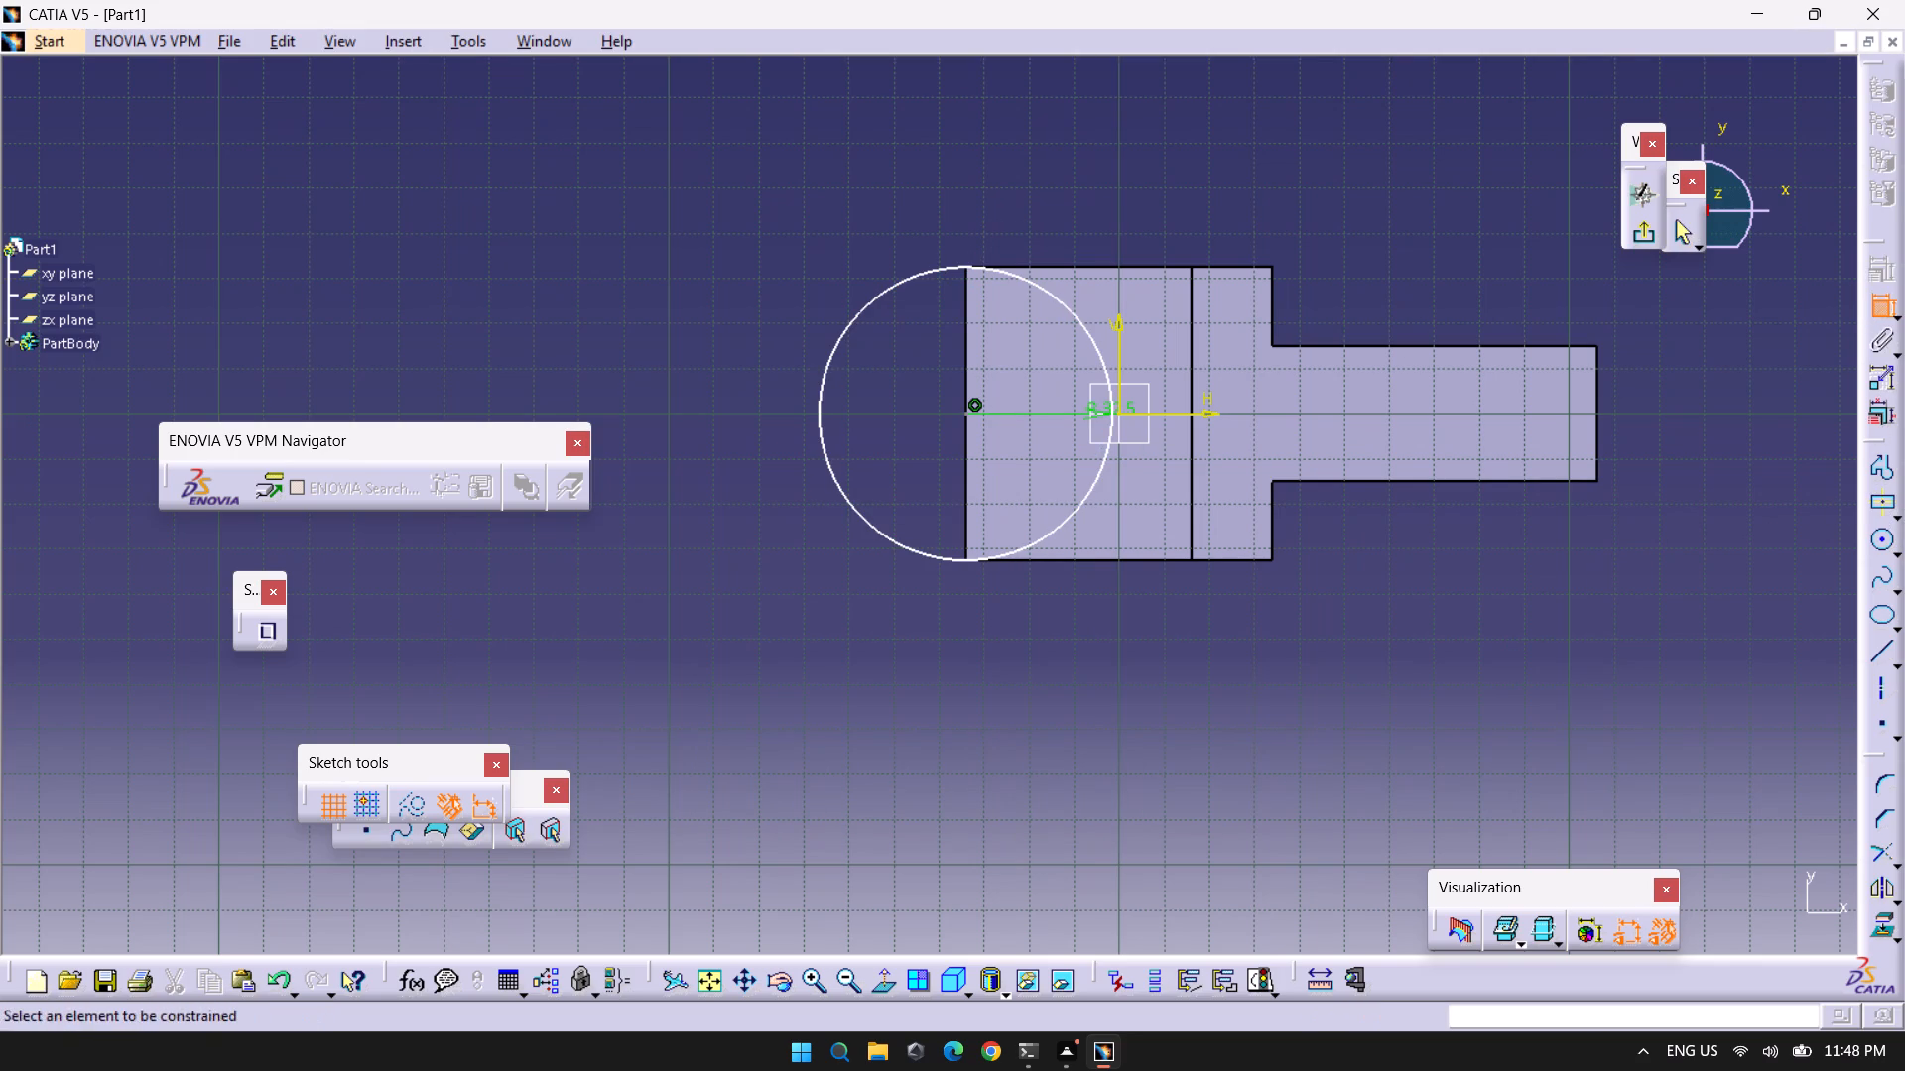
{"action": "left_click", "coordinate": [965, 416]}
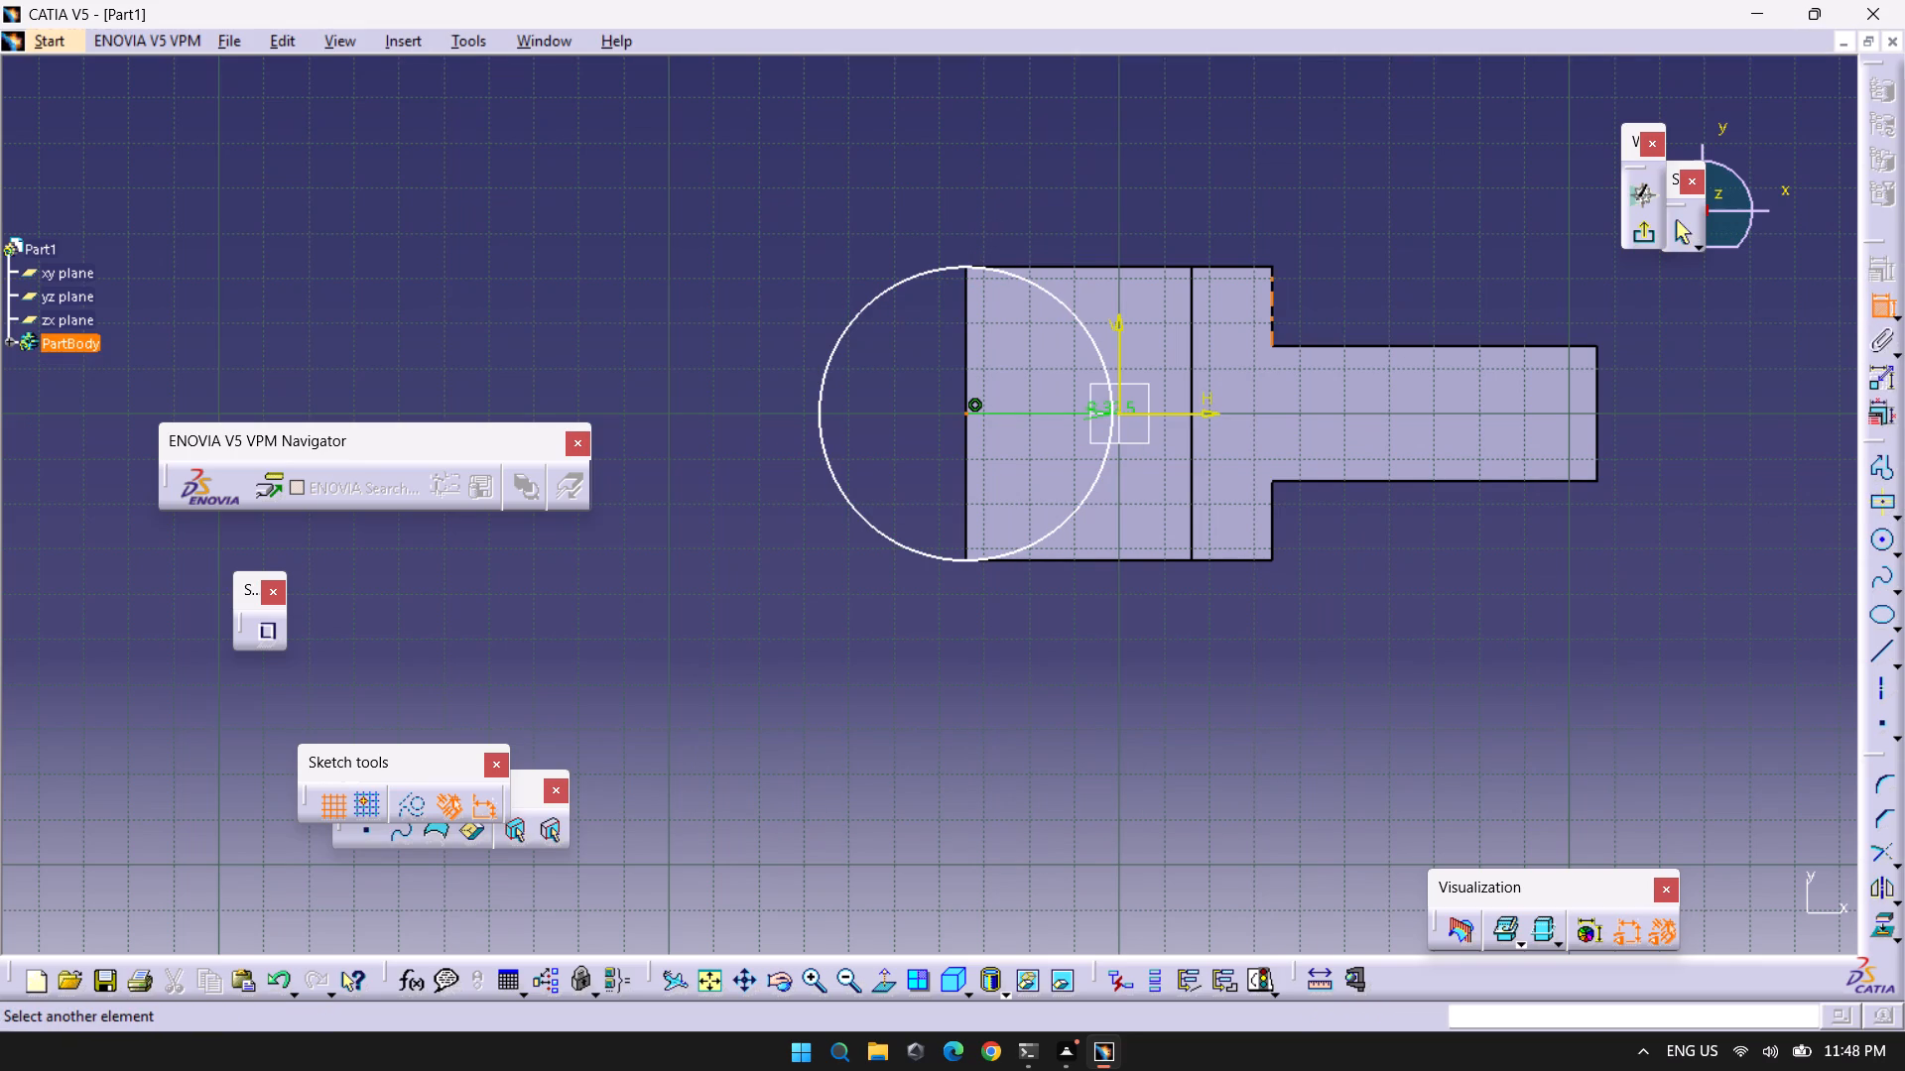
{"action": "left_click", "coordinate": [1275, 307]}
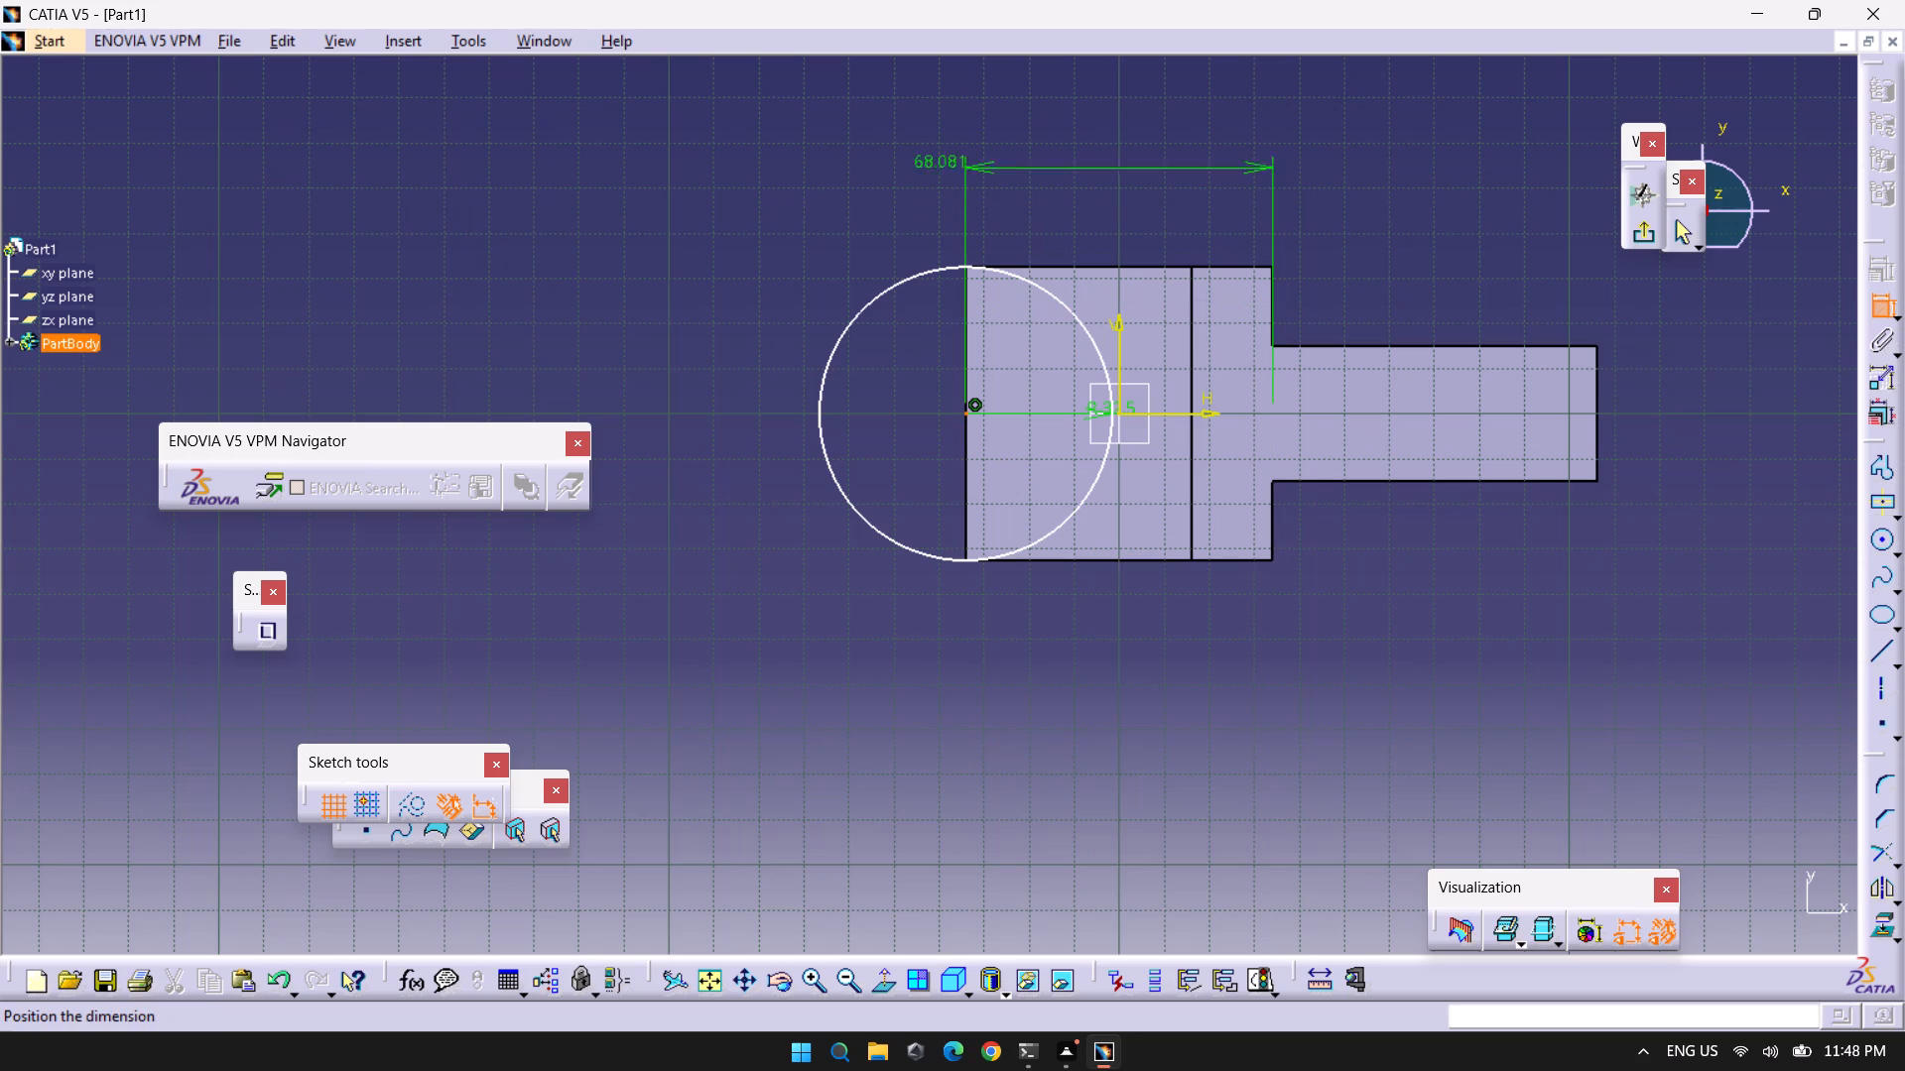
{"action": "left_click", "coordinate": [857, 159]}
{"action": "double_click", "coordinate": [875, 157]}
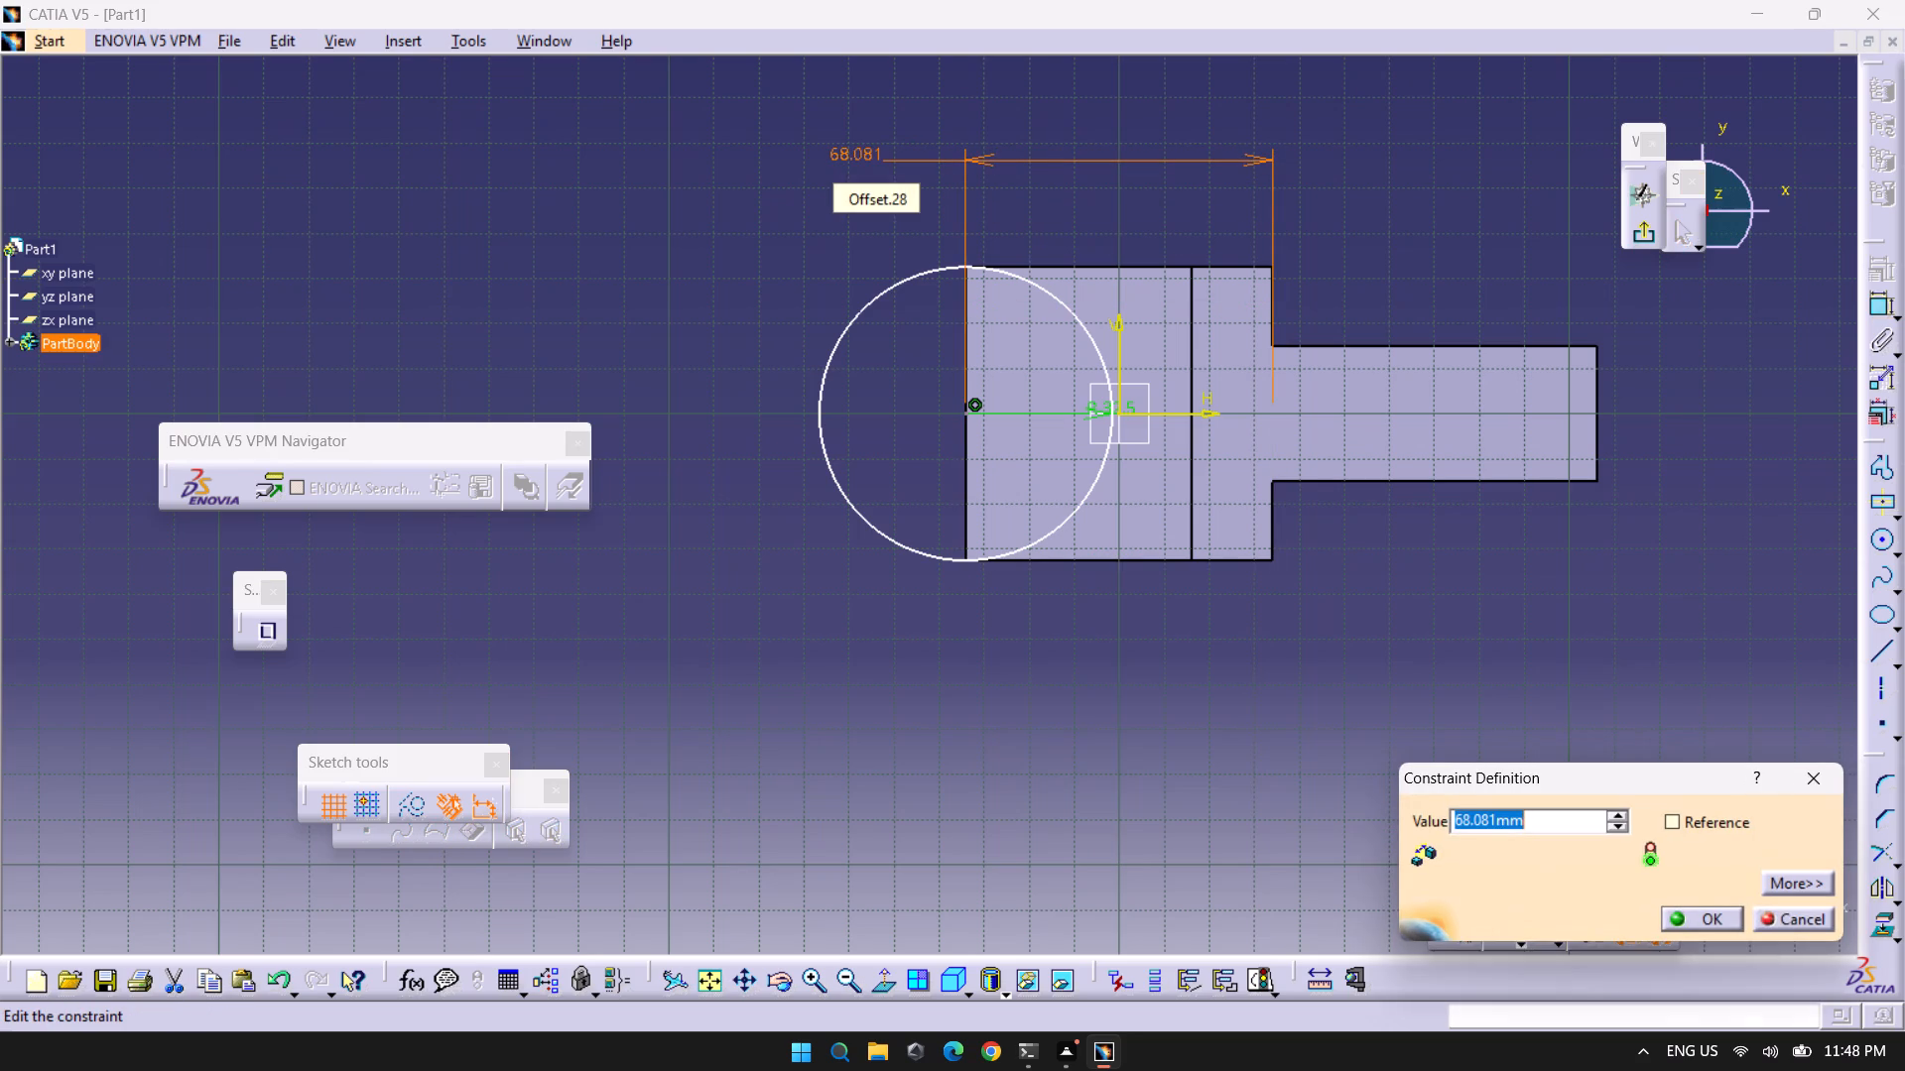
{"action": "type", "text": "68"}
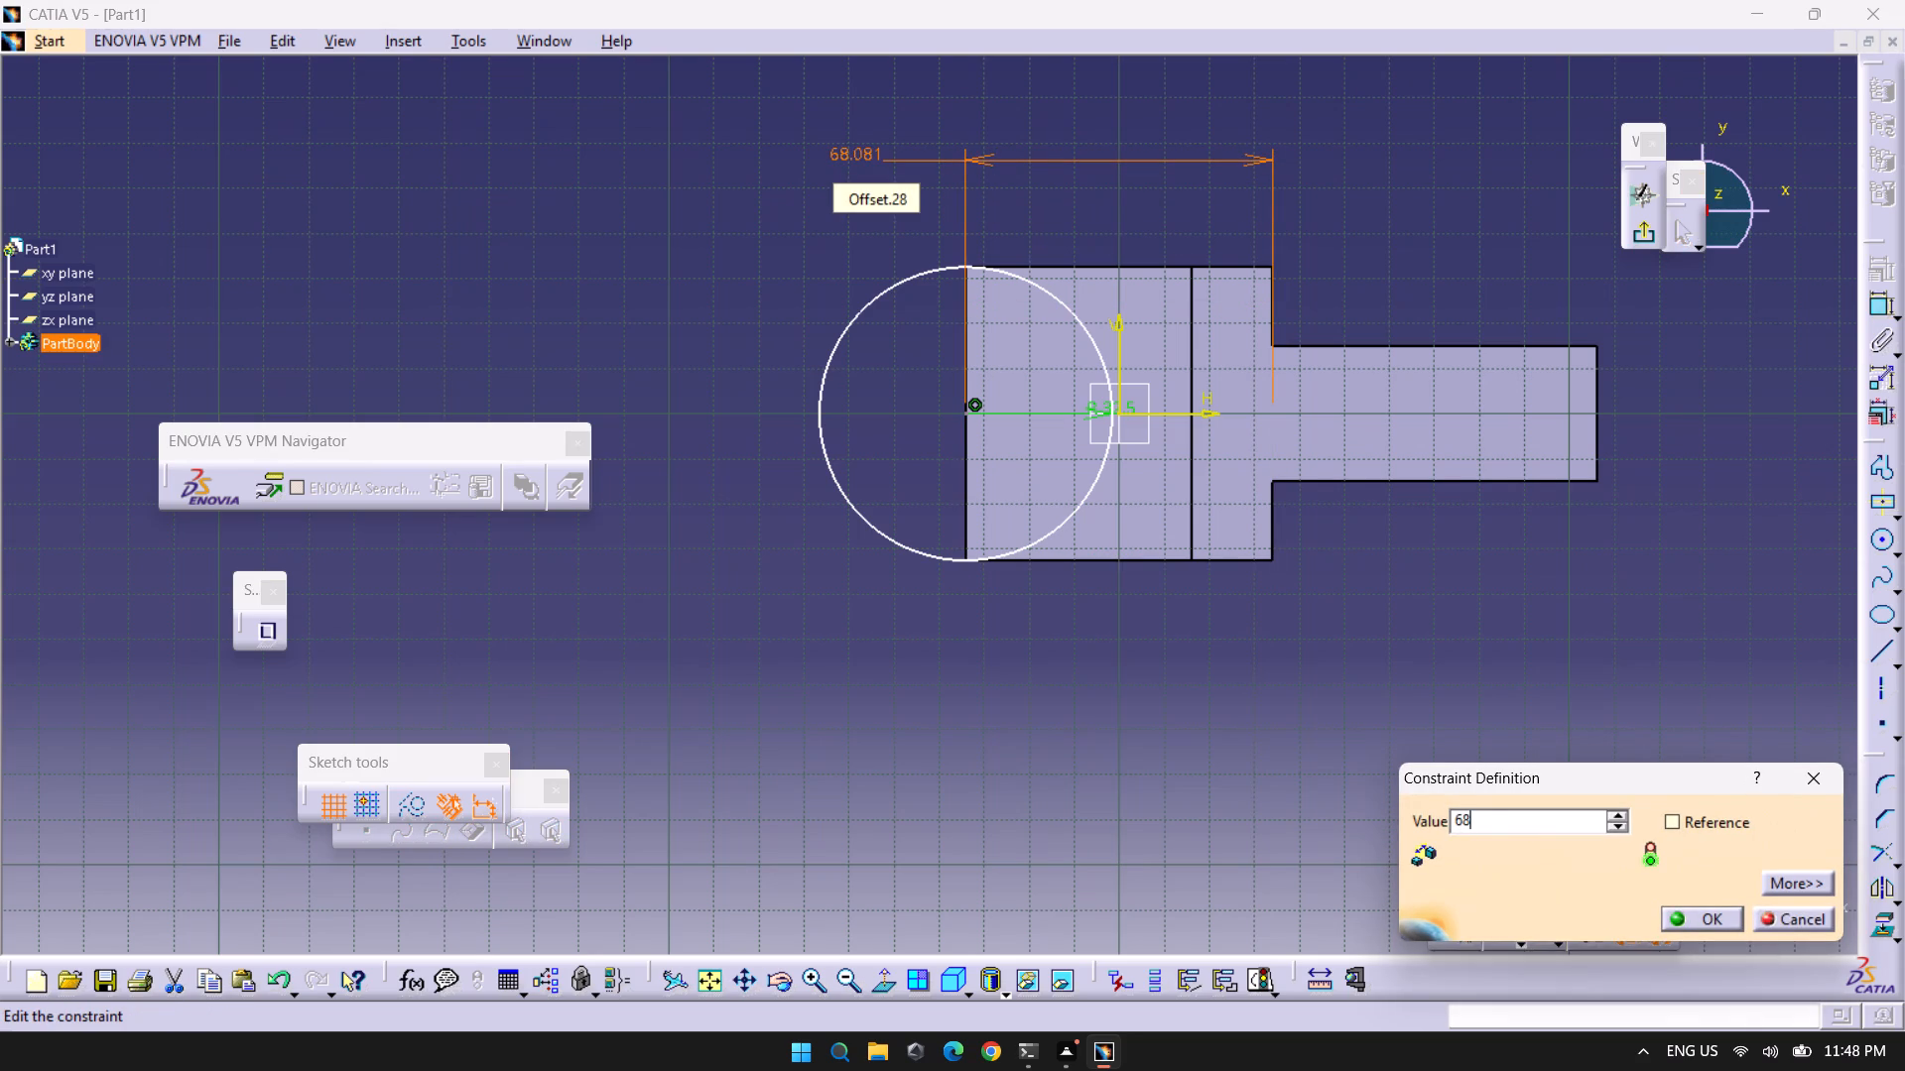
{"action": "key", "text": "Return"}
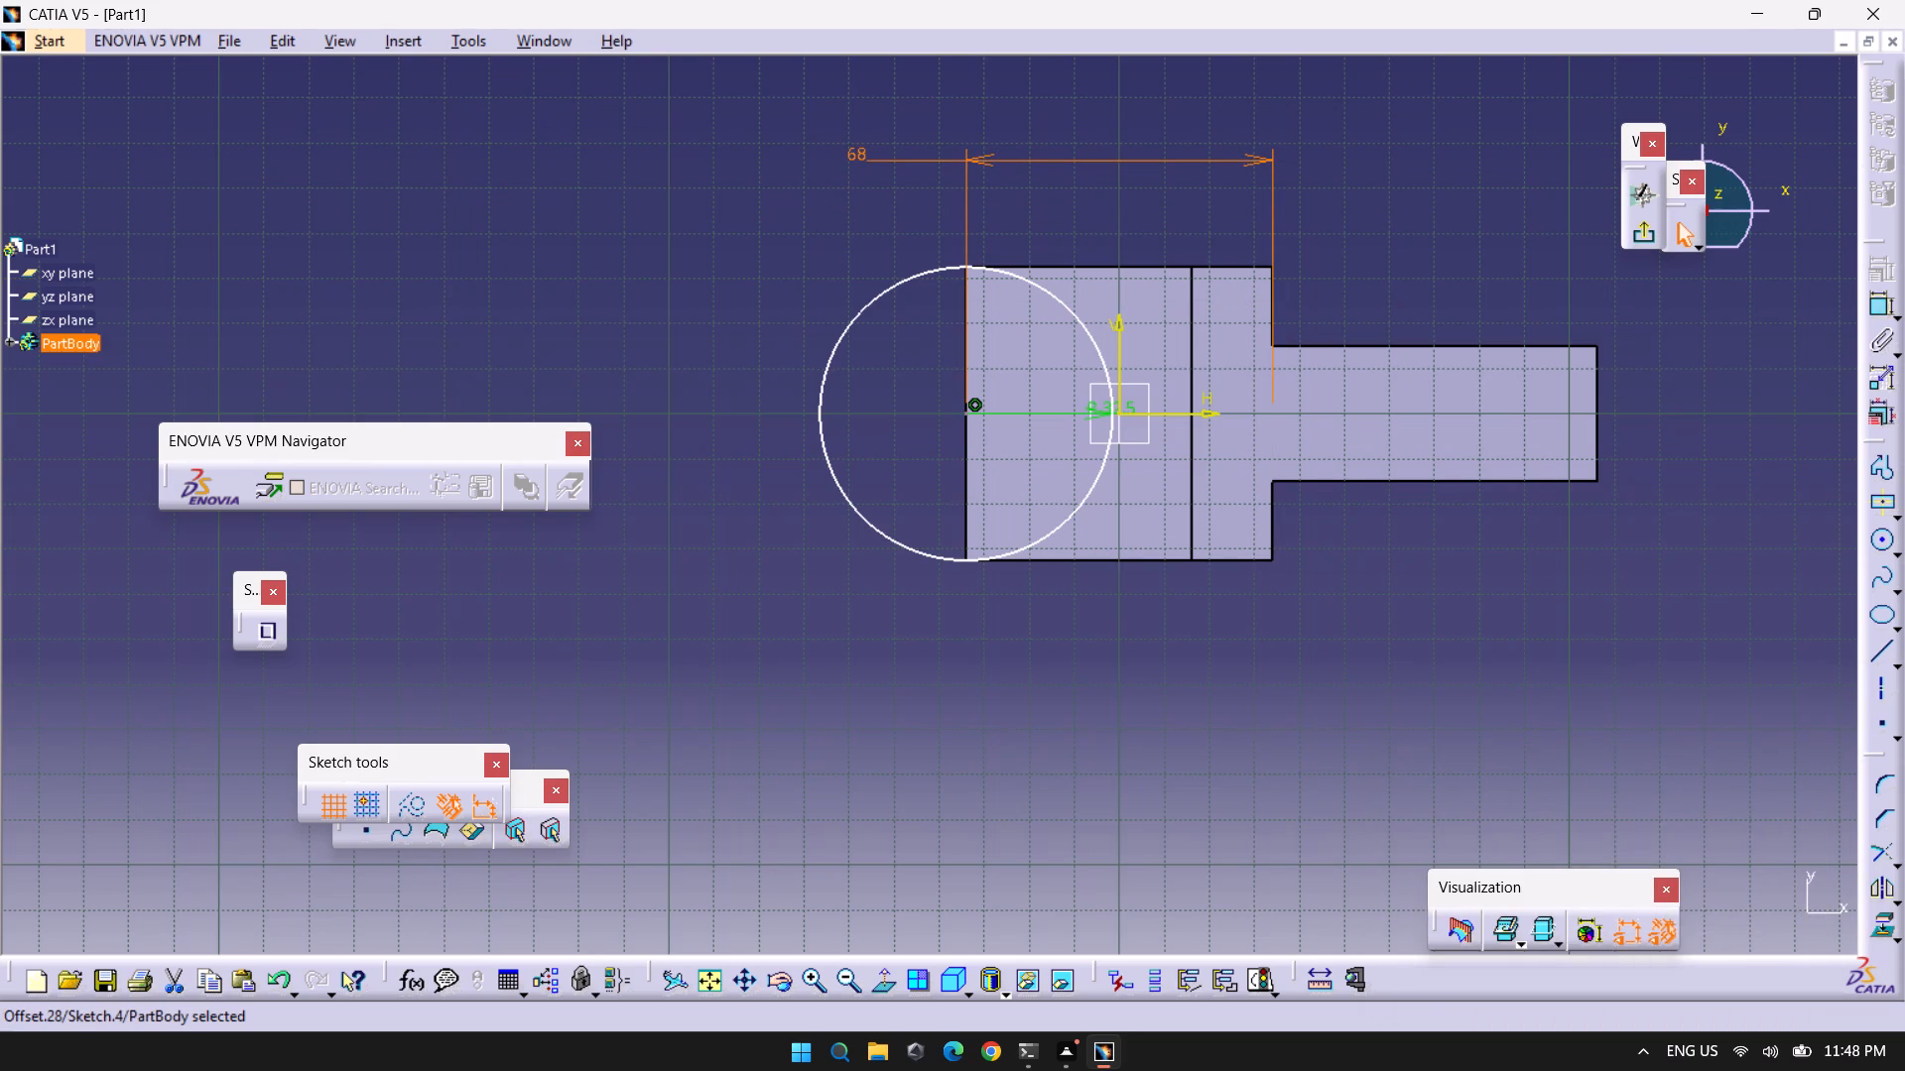
{"action": "left_click", "coordinate": [1287, 745]}
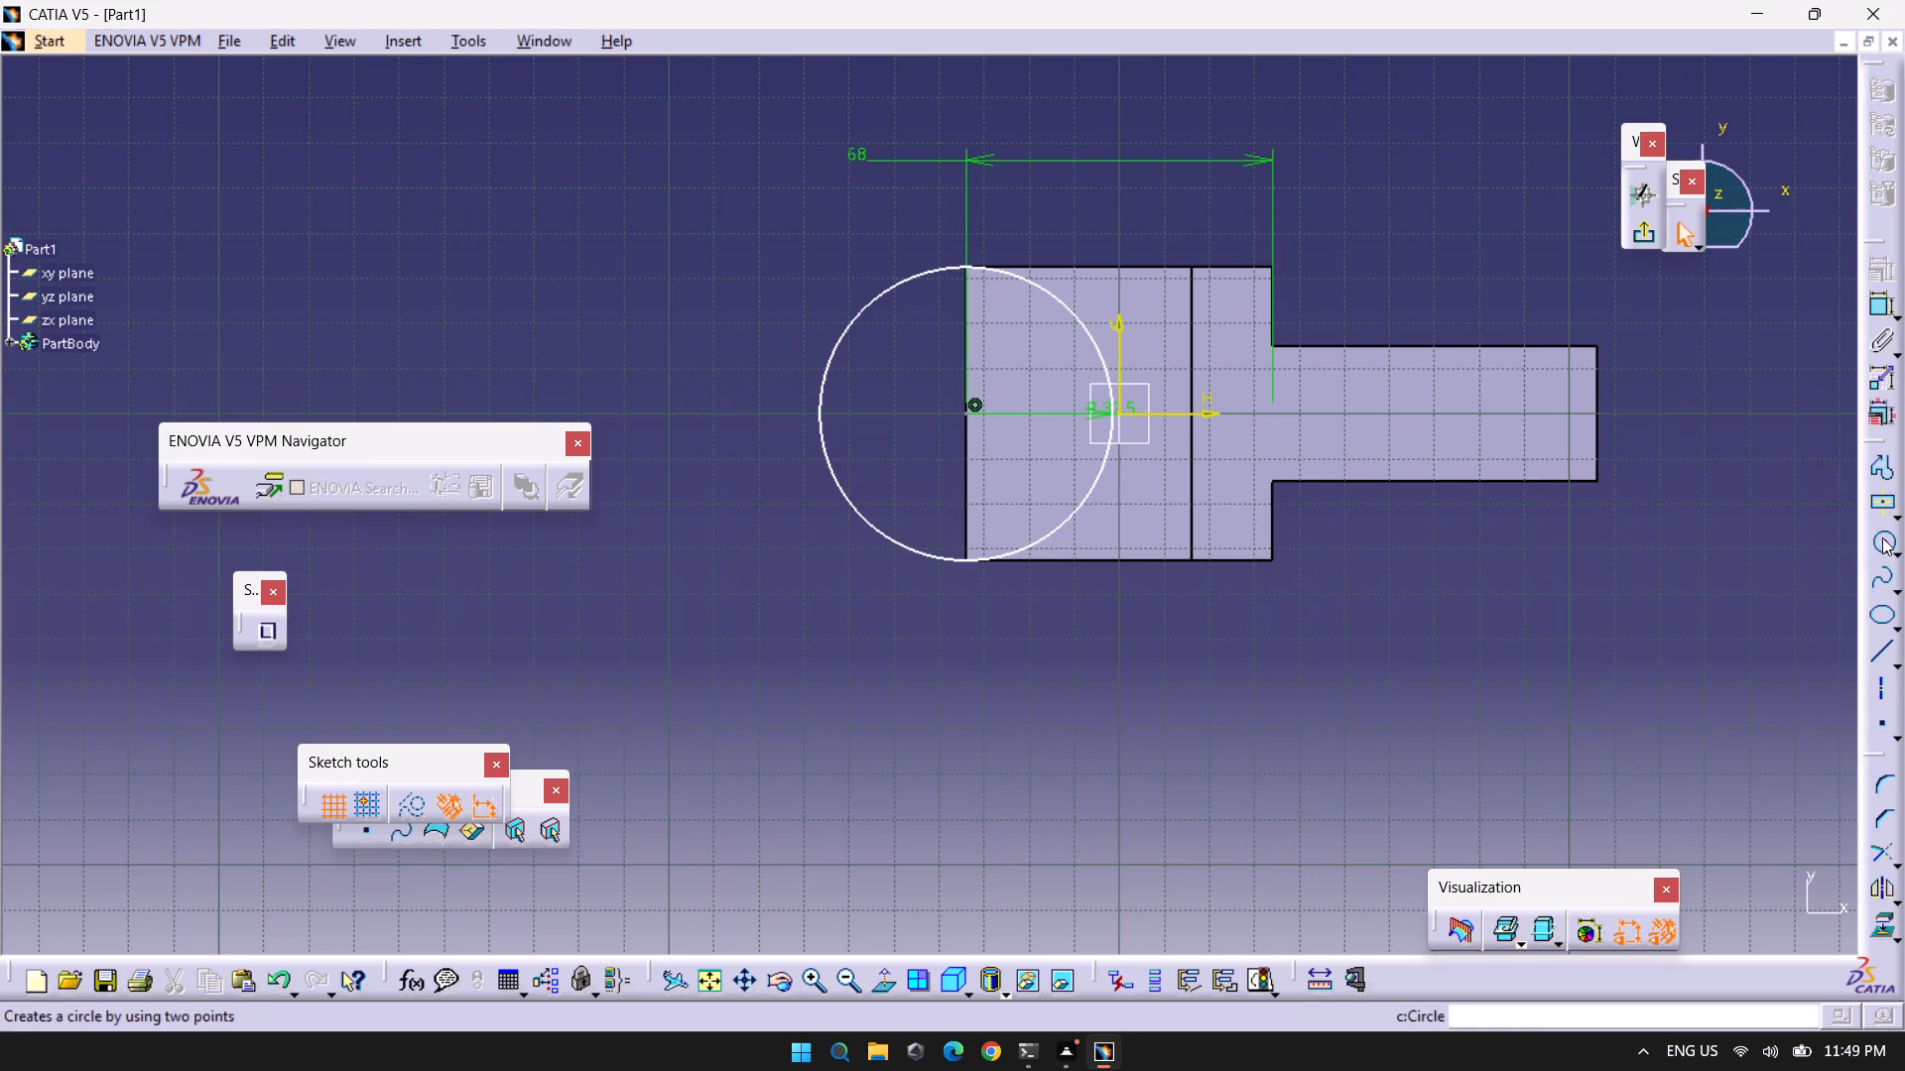
Add a concentric circle of radius 10 mm inside the large circle and exit the sketch.
{"action": "left_click", "coordinate": [1882, 537]}
{"action": "left_click", "coordinate": [968, 409]}
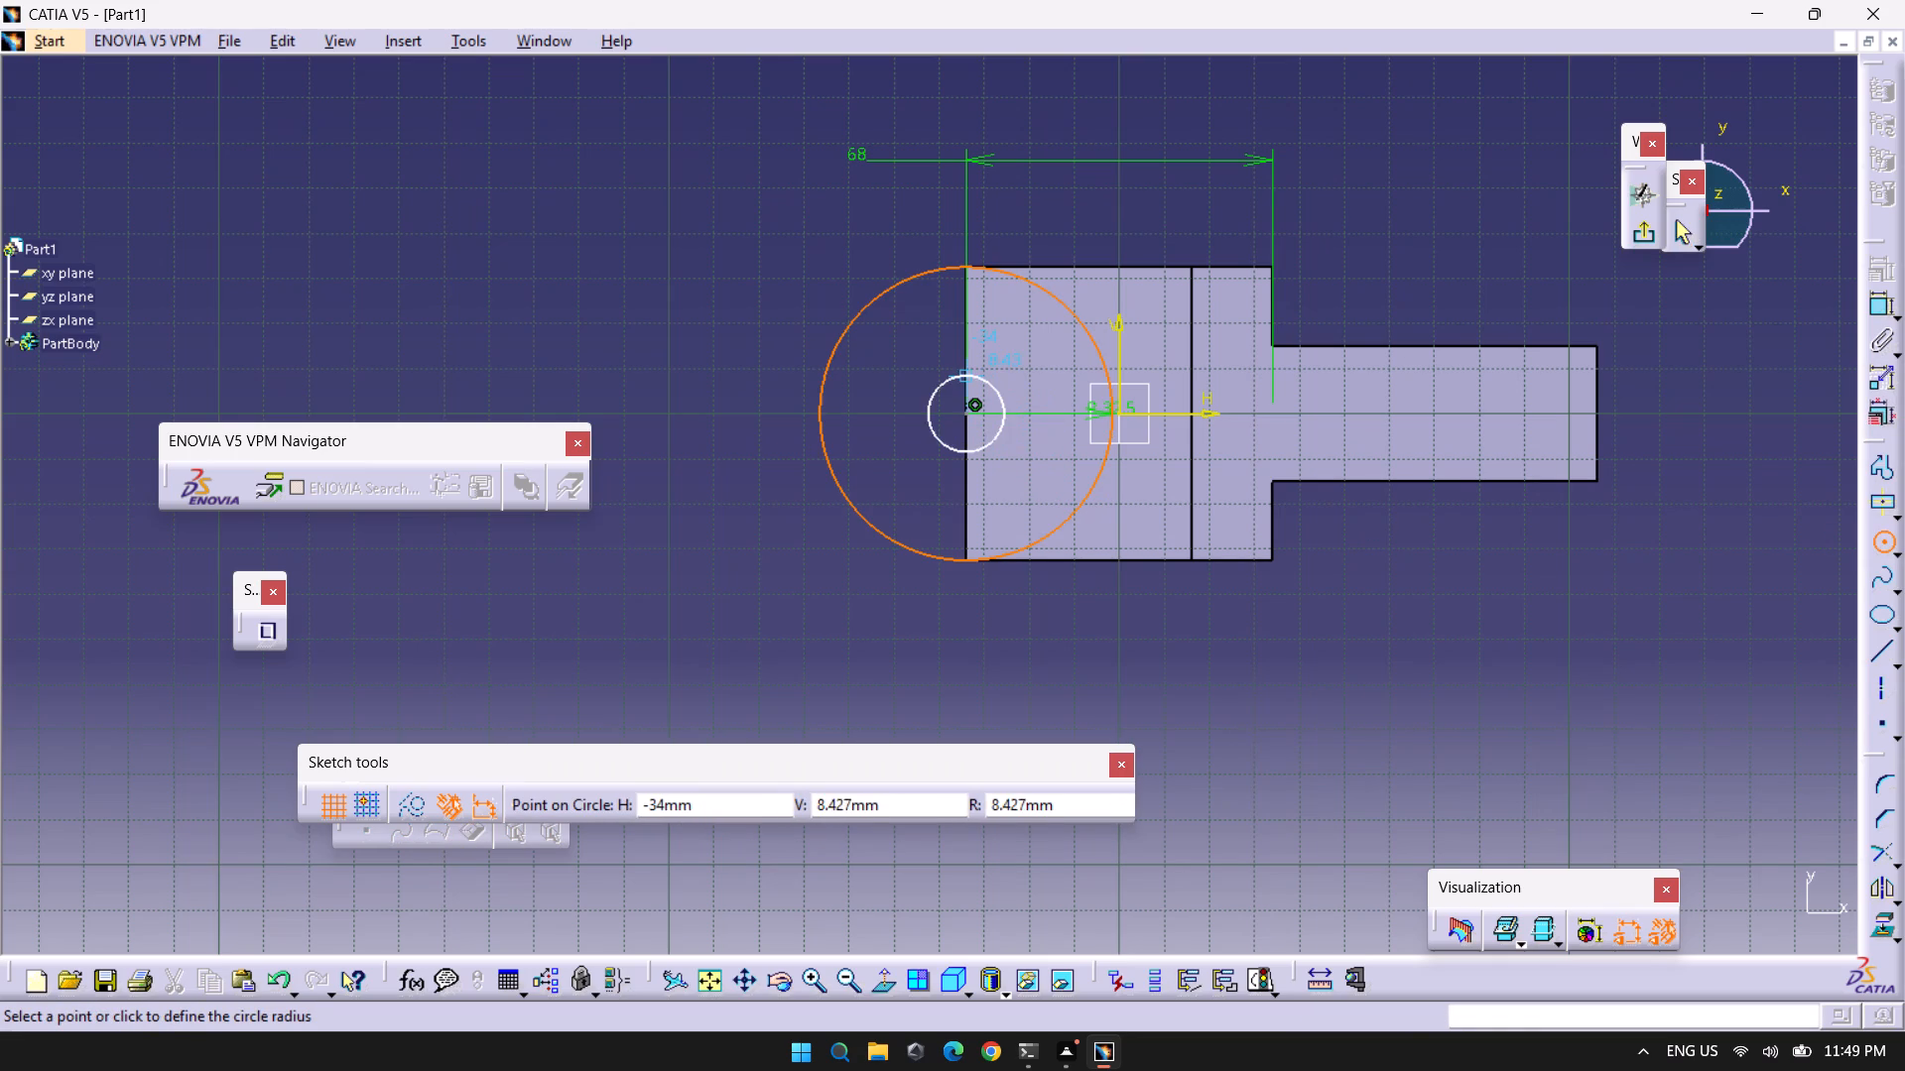
{"action": "key", "text": "Tab"}
{"action": "key", "text": "Tab"}
{"action": "key", "text": "Tab"}
{"action": "type", "text": "10"}
{"action": "key", "text": "Return"}
{"action": "left_click", "coordinate": [1053, 687]}
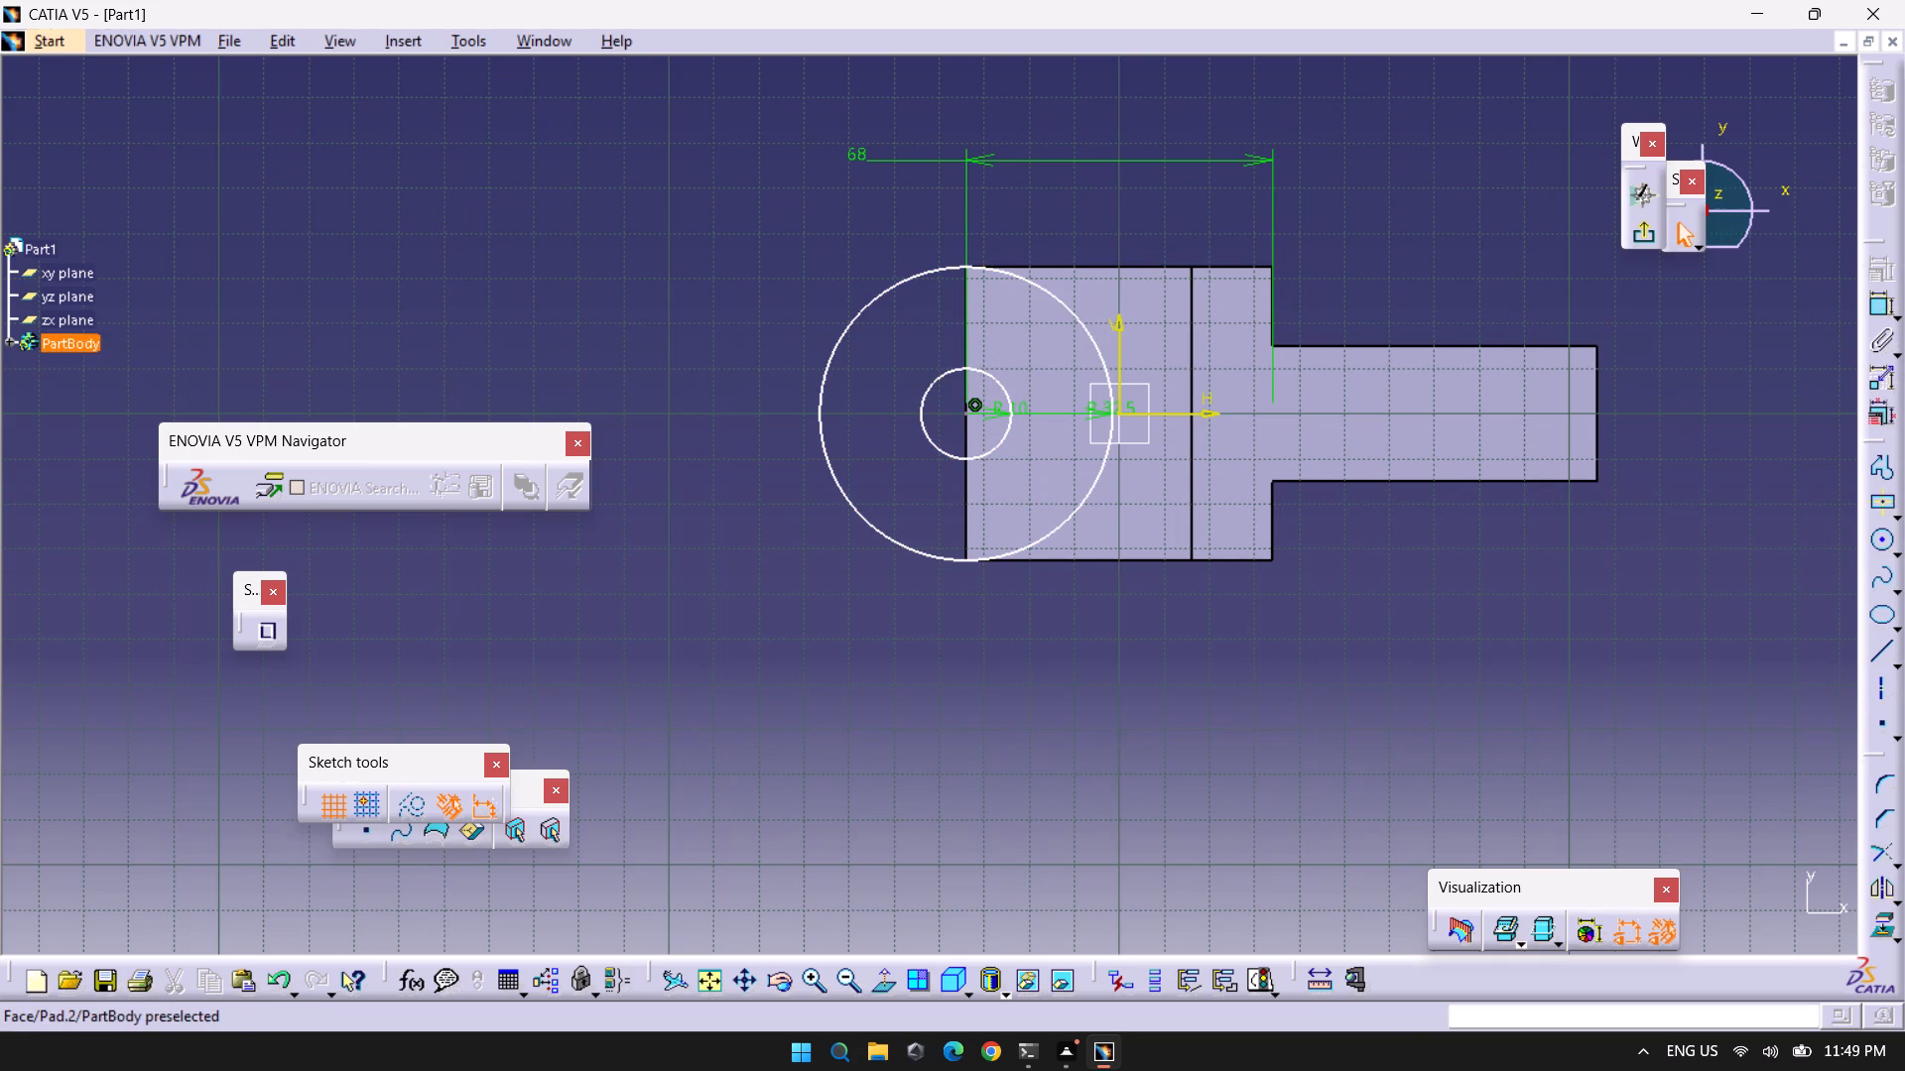
{"action": "left_click", "coordinate": [1648, 227]}
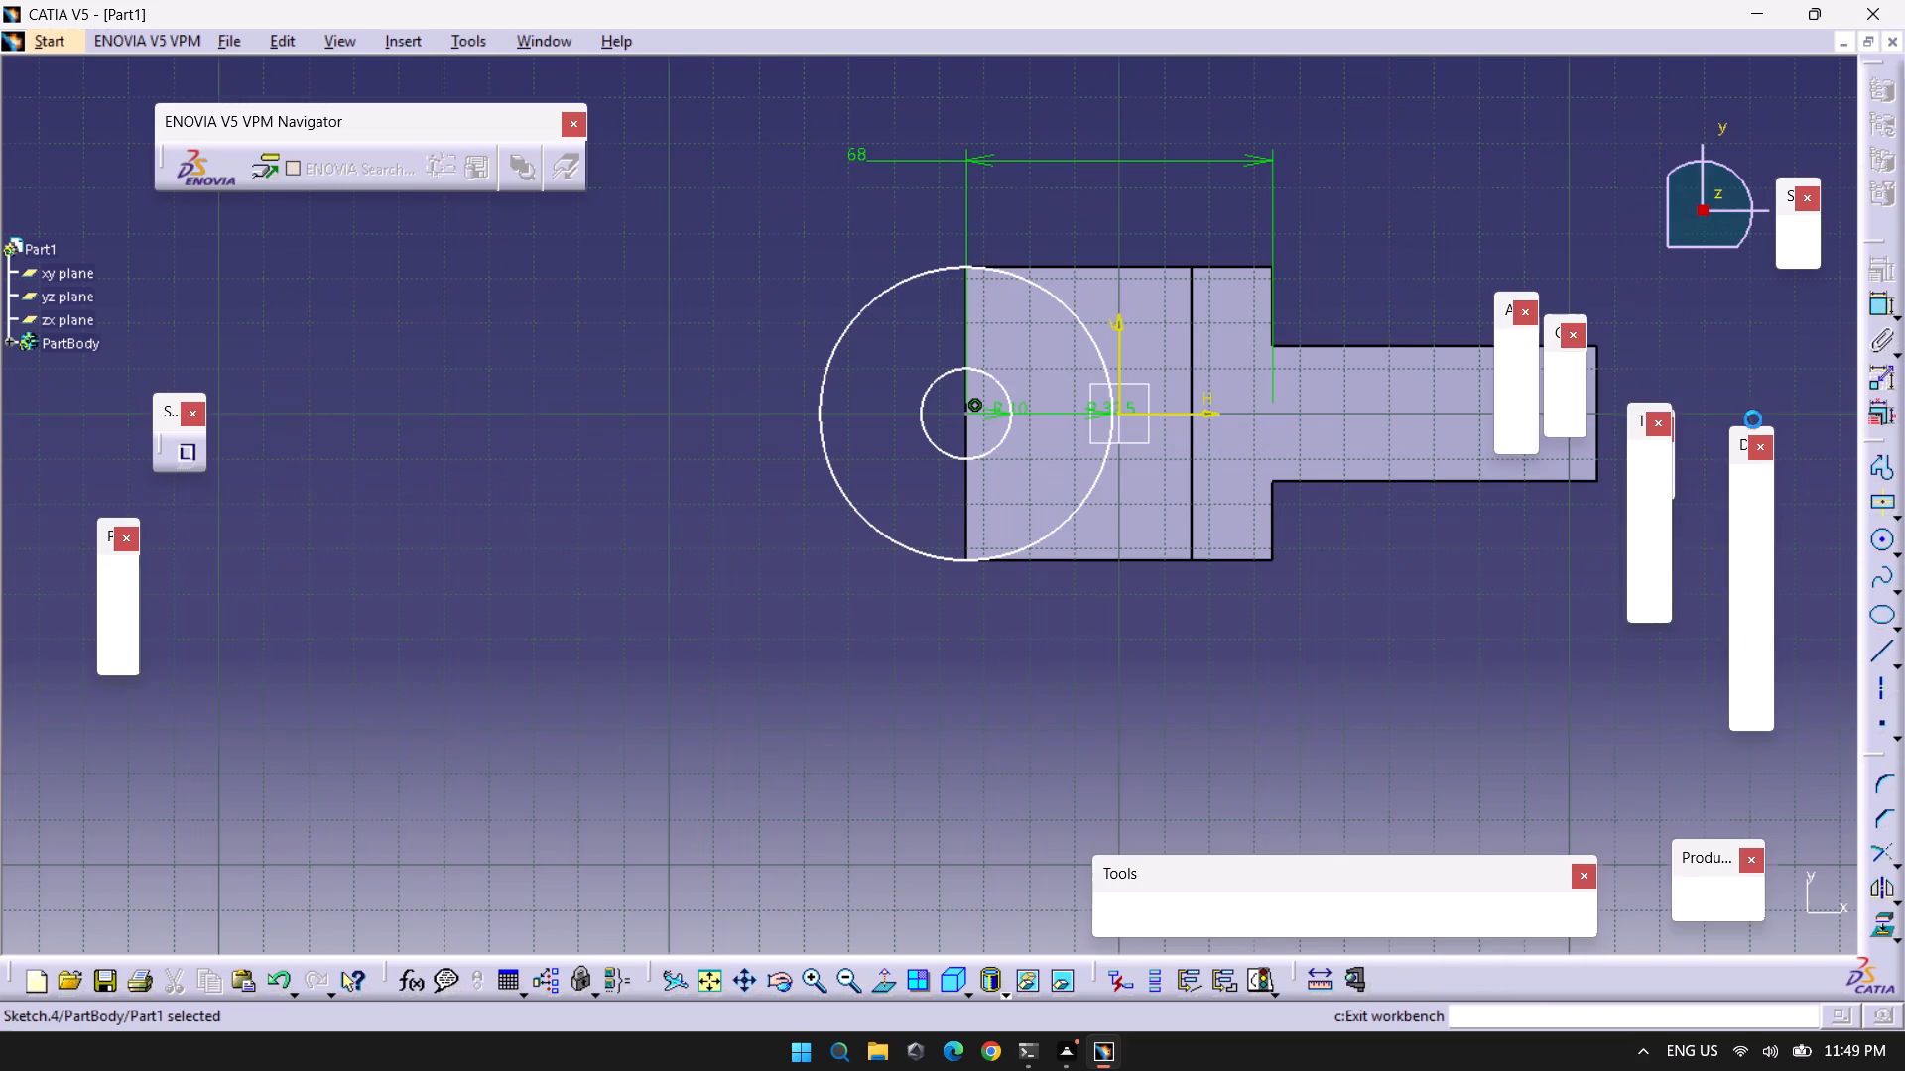
Pad the two-circle sketch with a length of 24 mm and mirrored extent to form the holed cylinder at the base's end.
{"action": "left_click", "coordinate": [1875, 439]}
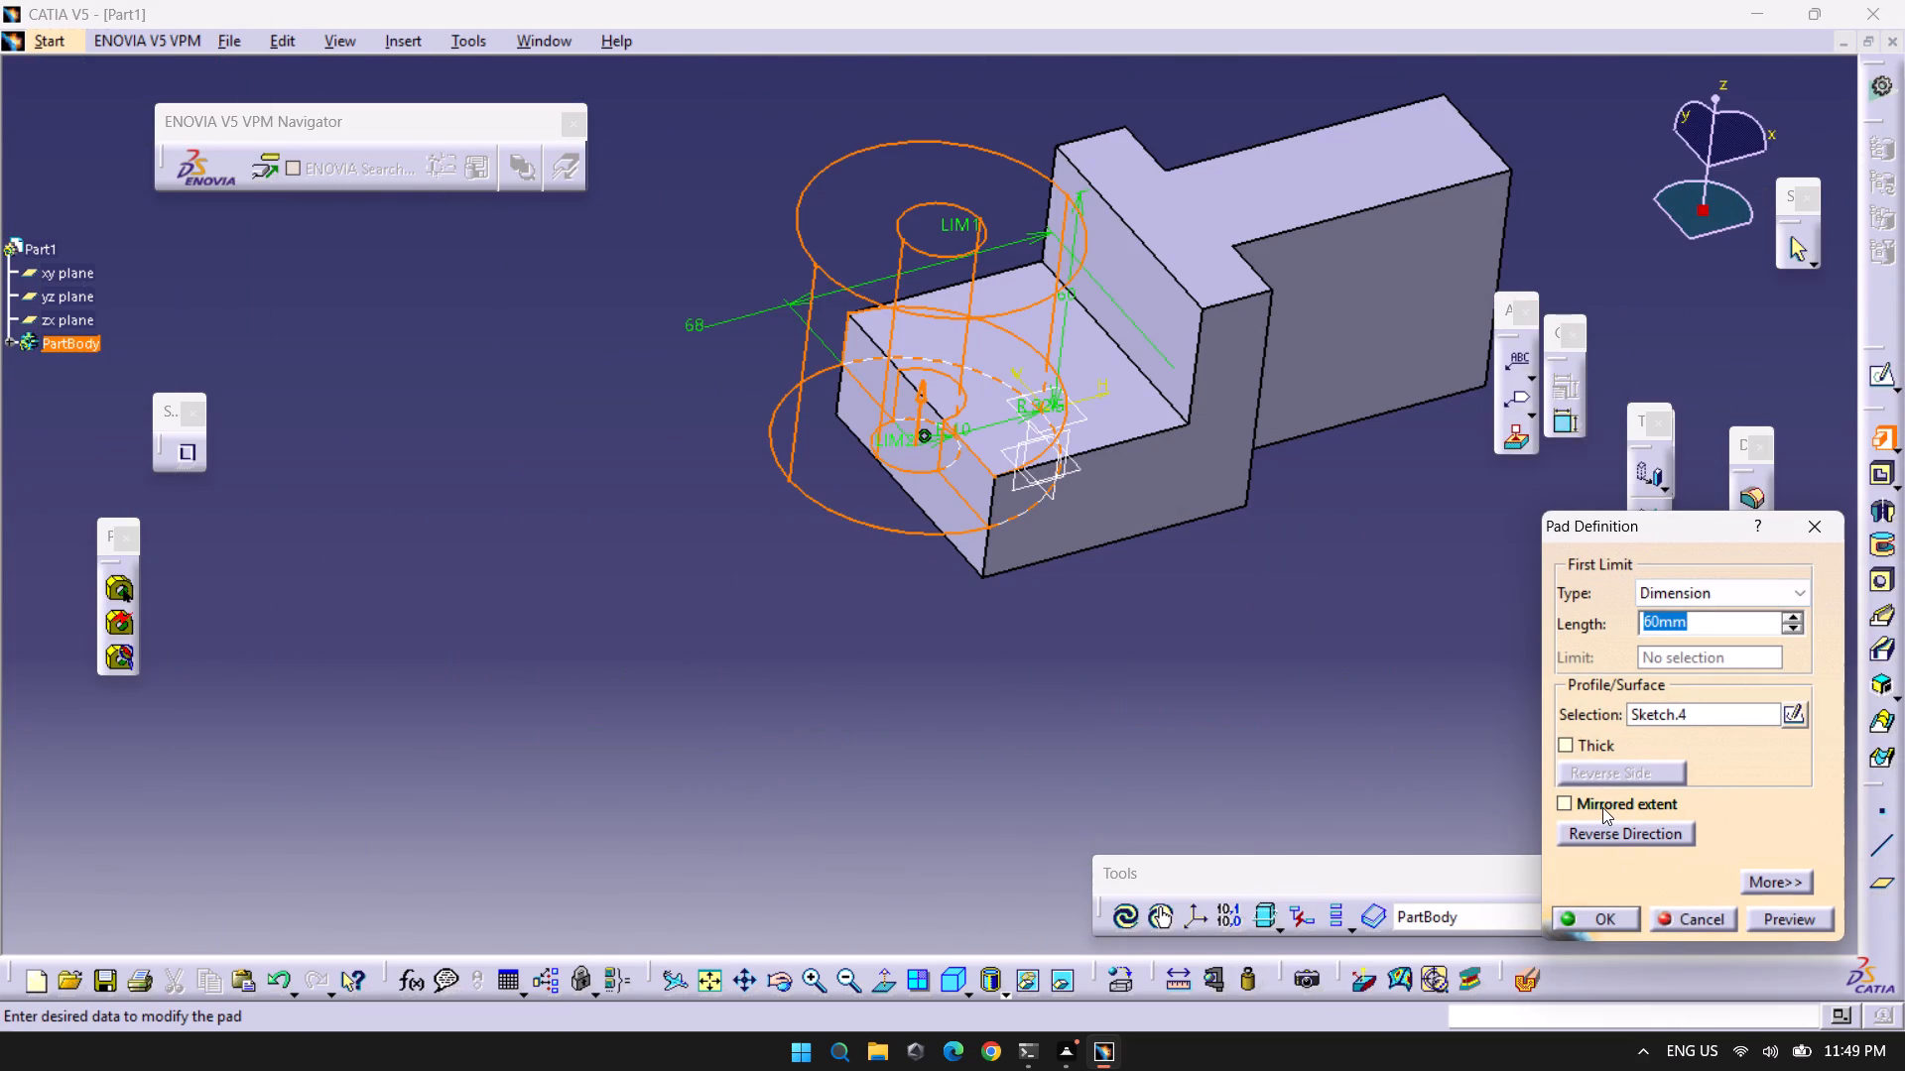
{"action": "left_click", "coordinate": [1565, 803]}
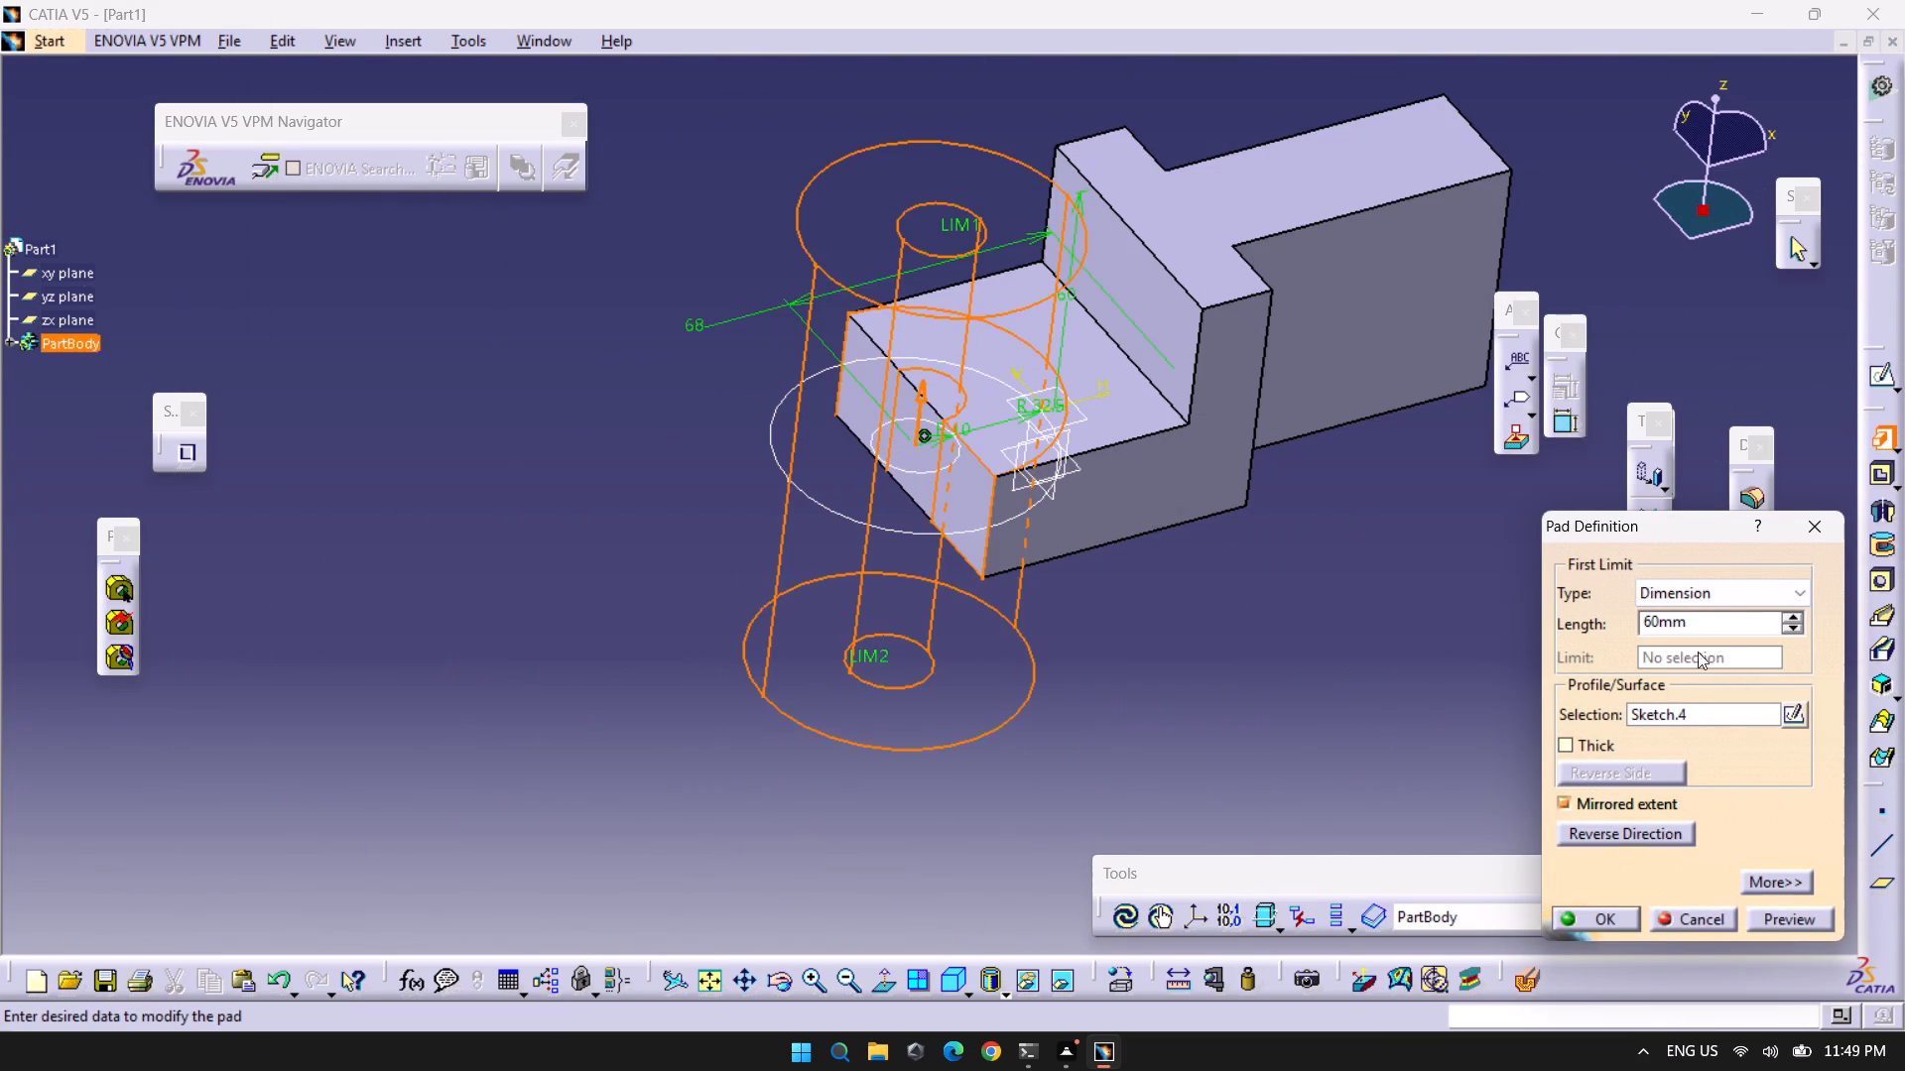
{"action": "triple_click", "coordinate": [1700, 633]}
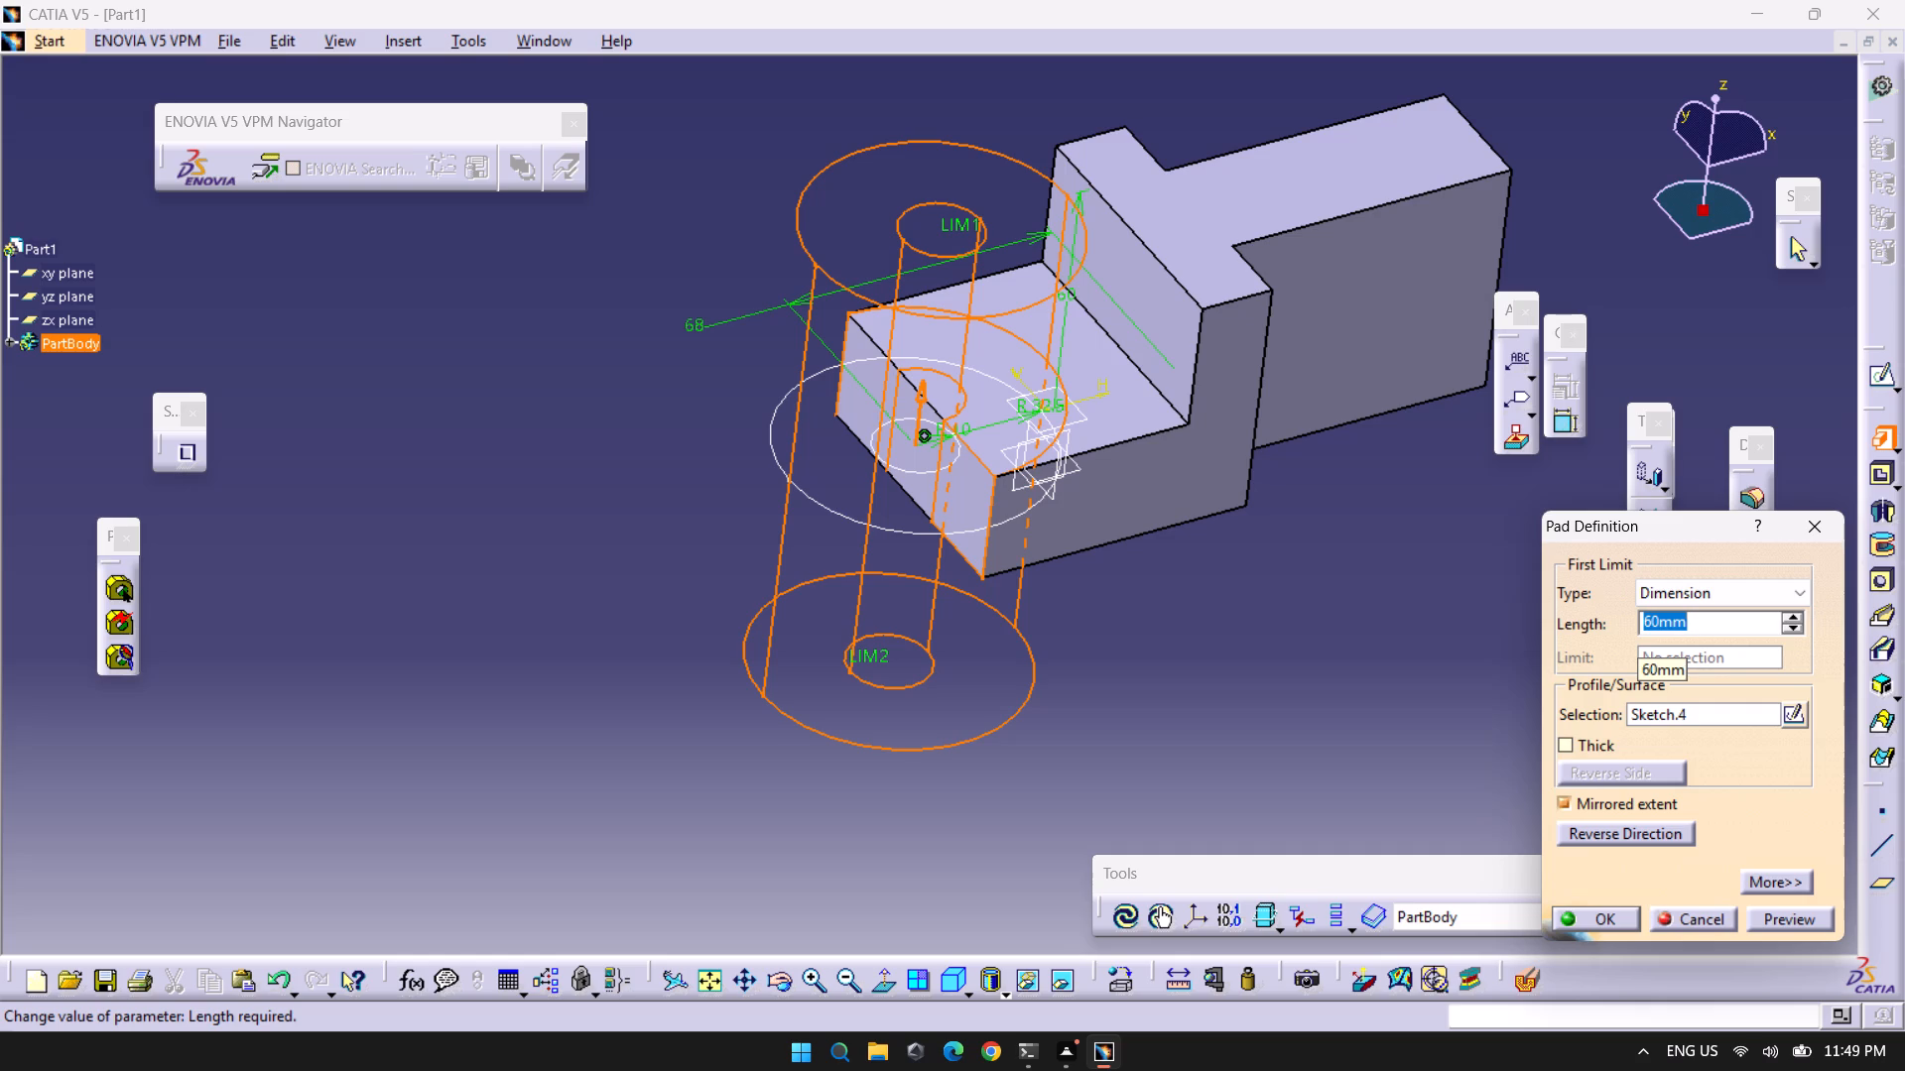
{"action": "type", "text": "24"}
{"action": "key", "text": "Return"}
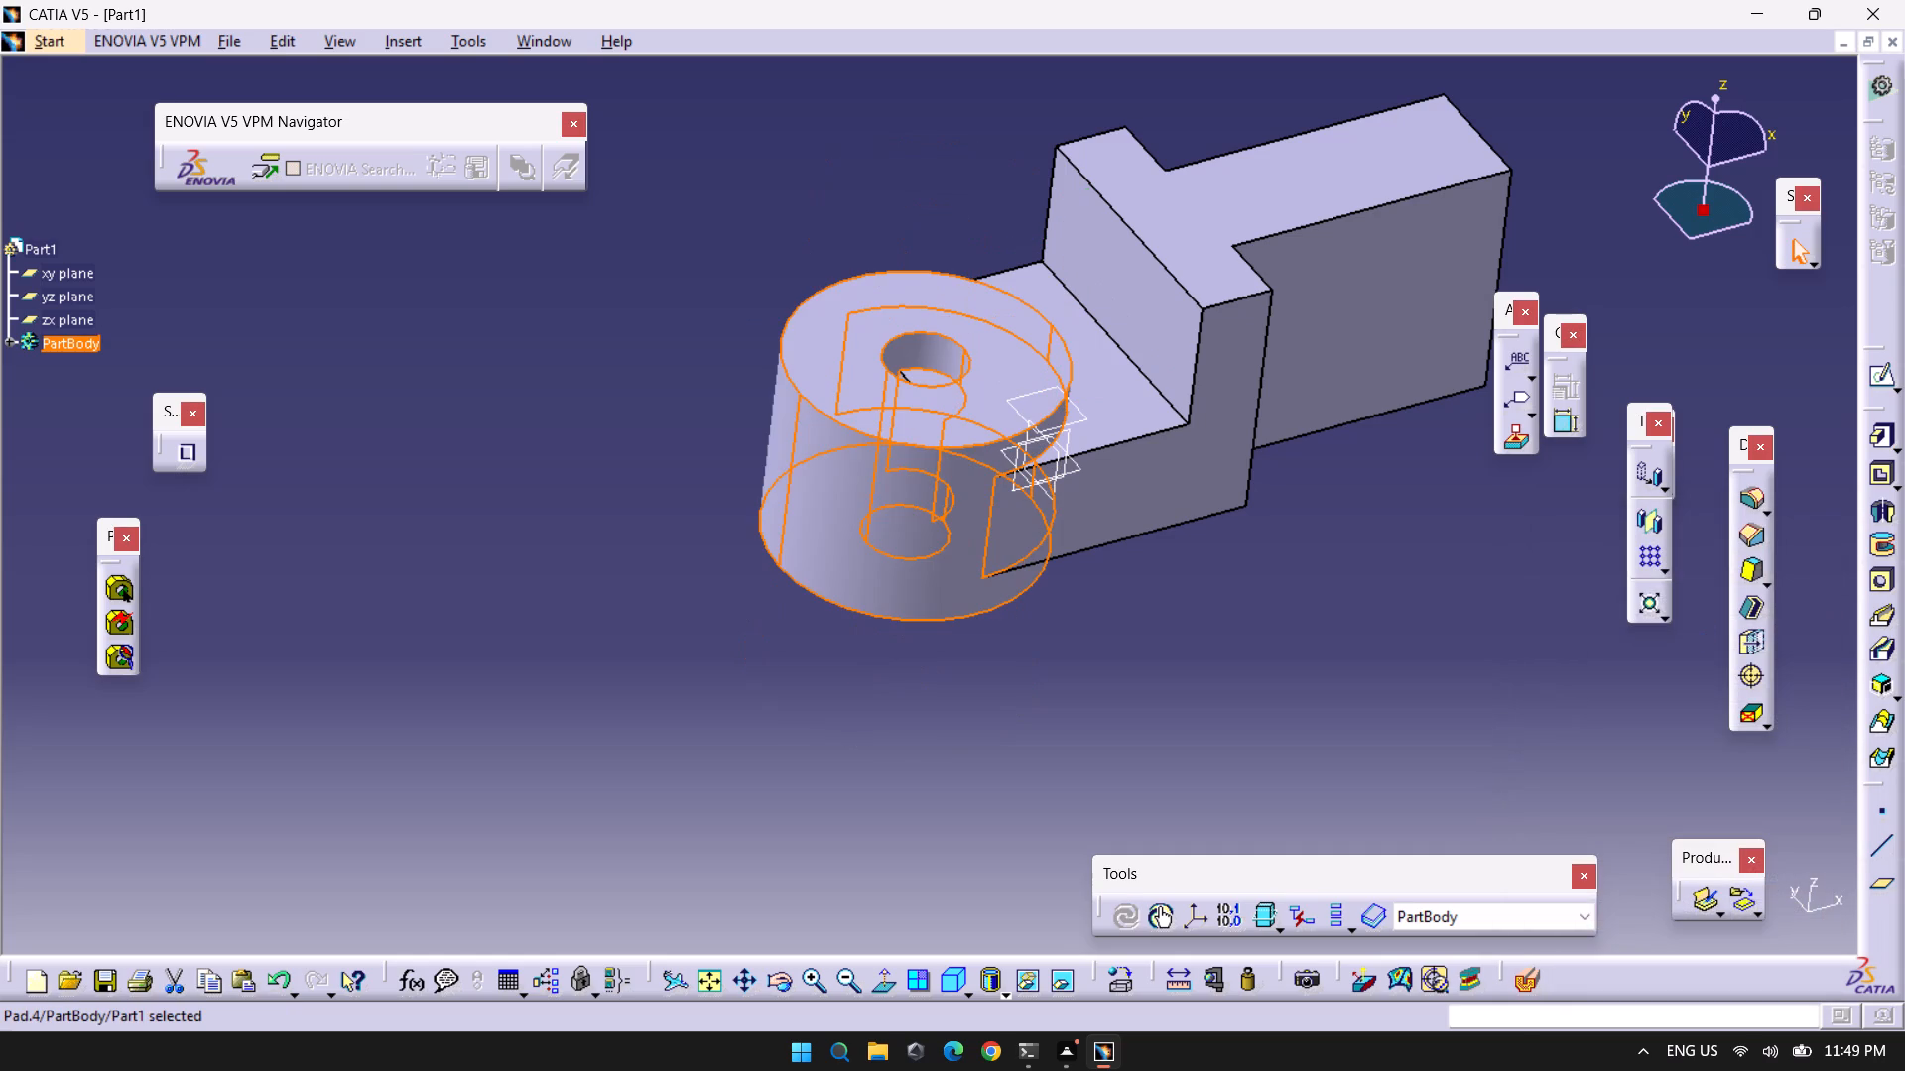
{"action": "left_click", "coordinate": [1224, 652]}
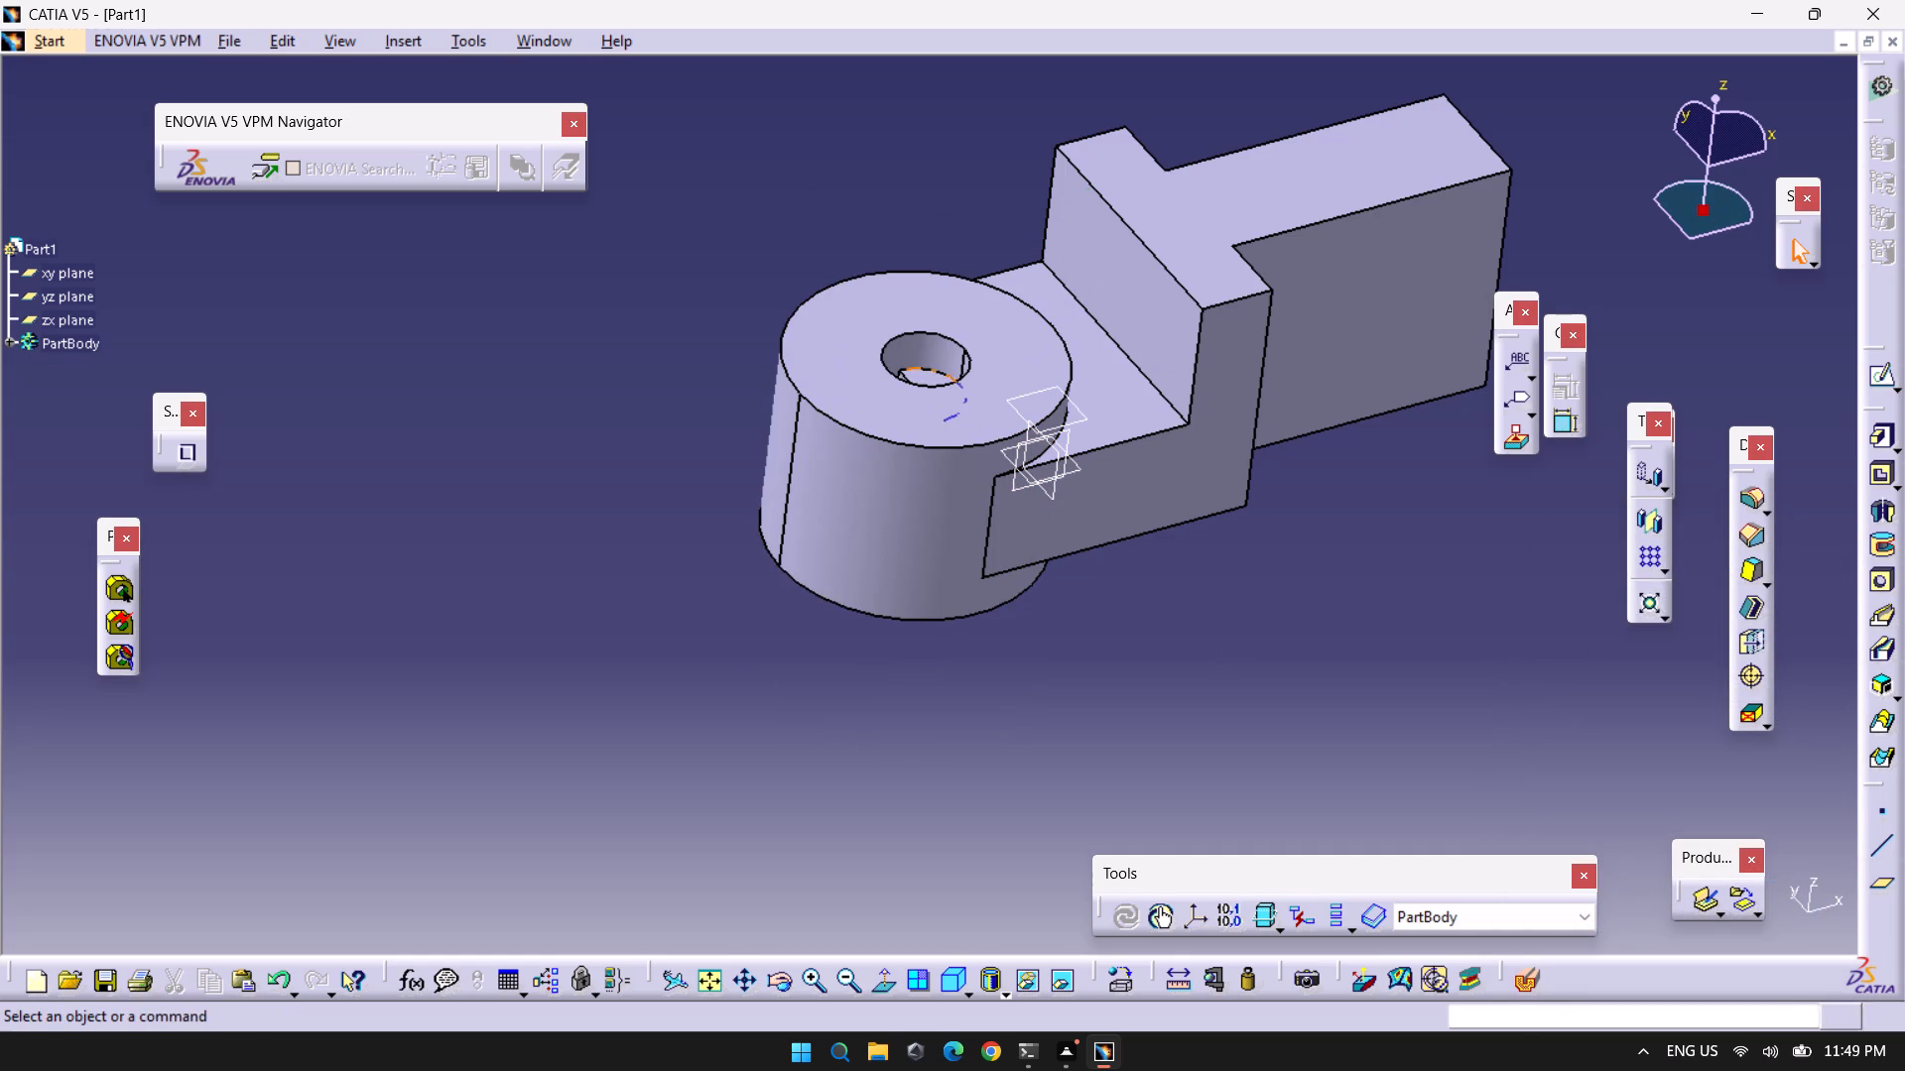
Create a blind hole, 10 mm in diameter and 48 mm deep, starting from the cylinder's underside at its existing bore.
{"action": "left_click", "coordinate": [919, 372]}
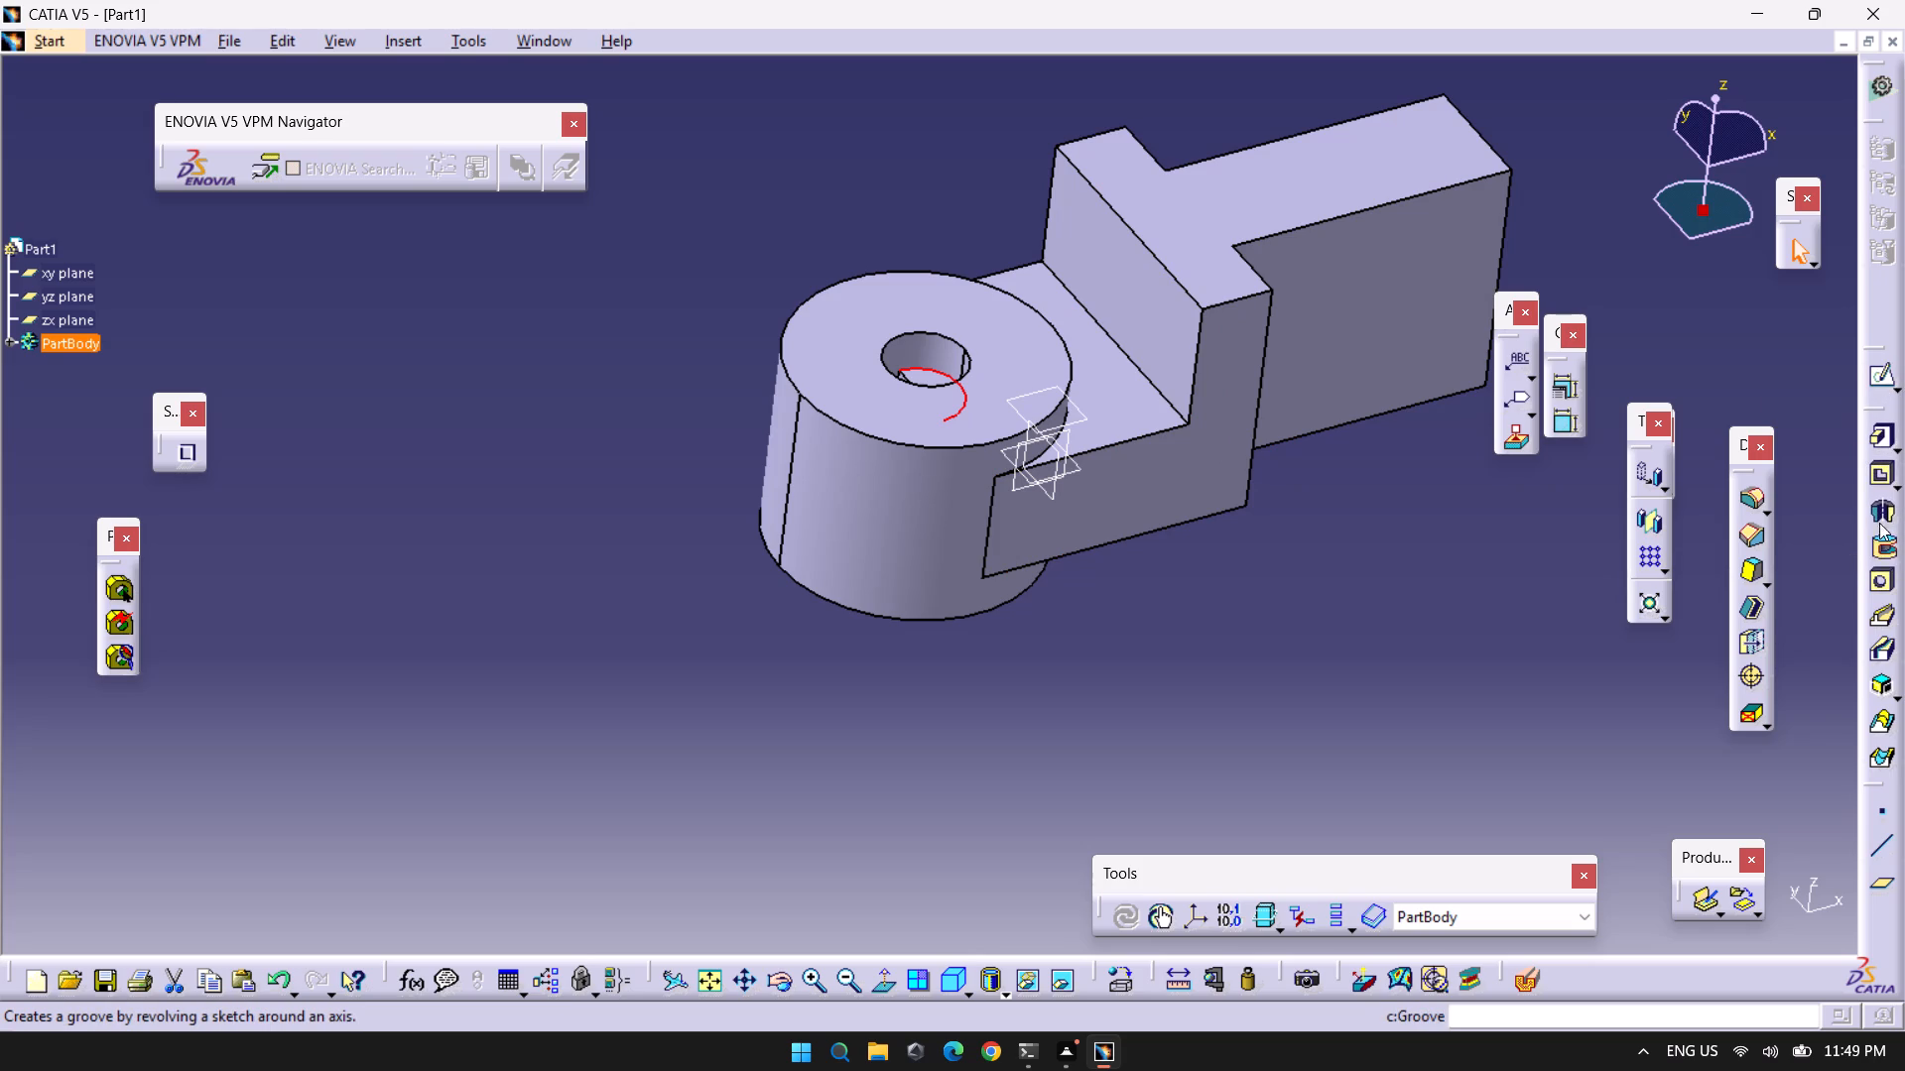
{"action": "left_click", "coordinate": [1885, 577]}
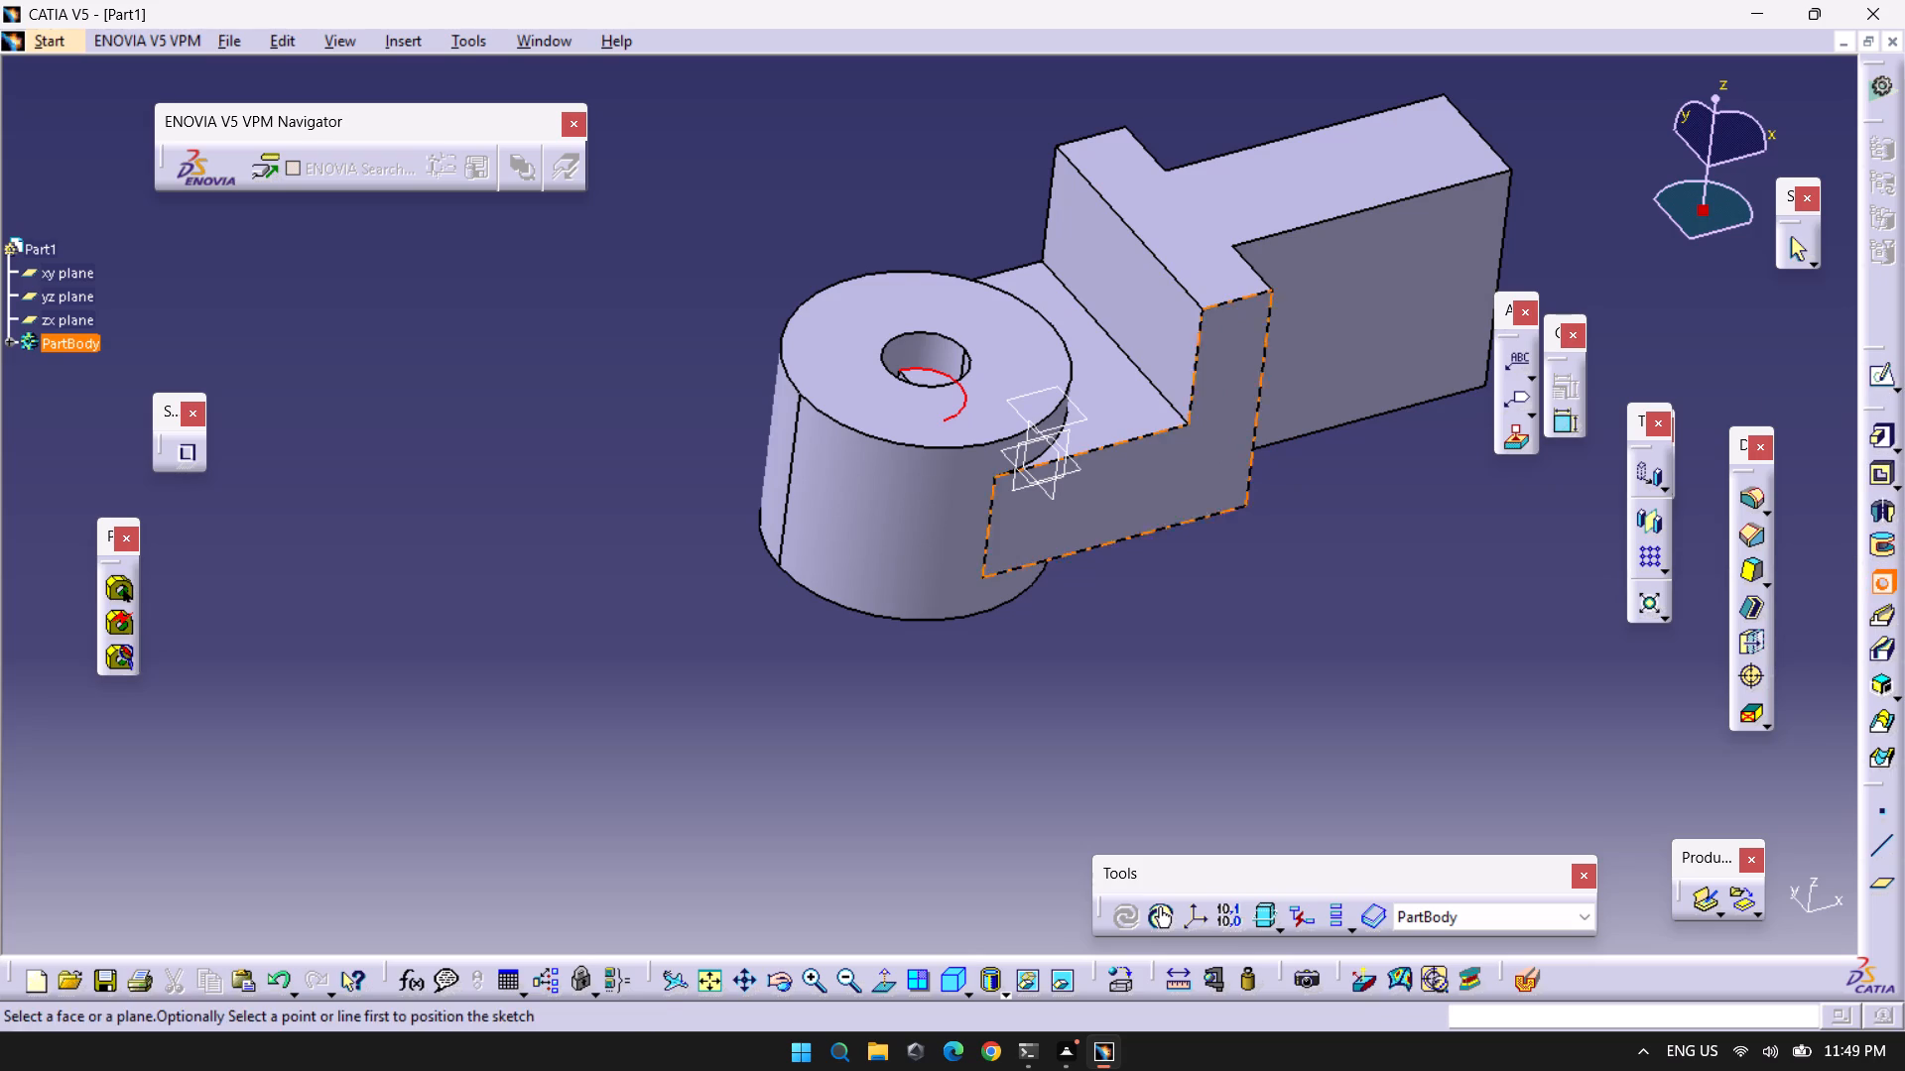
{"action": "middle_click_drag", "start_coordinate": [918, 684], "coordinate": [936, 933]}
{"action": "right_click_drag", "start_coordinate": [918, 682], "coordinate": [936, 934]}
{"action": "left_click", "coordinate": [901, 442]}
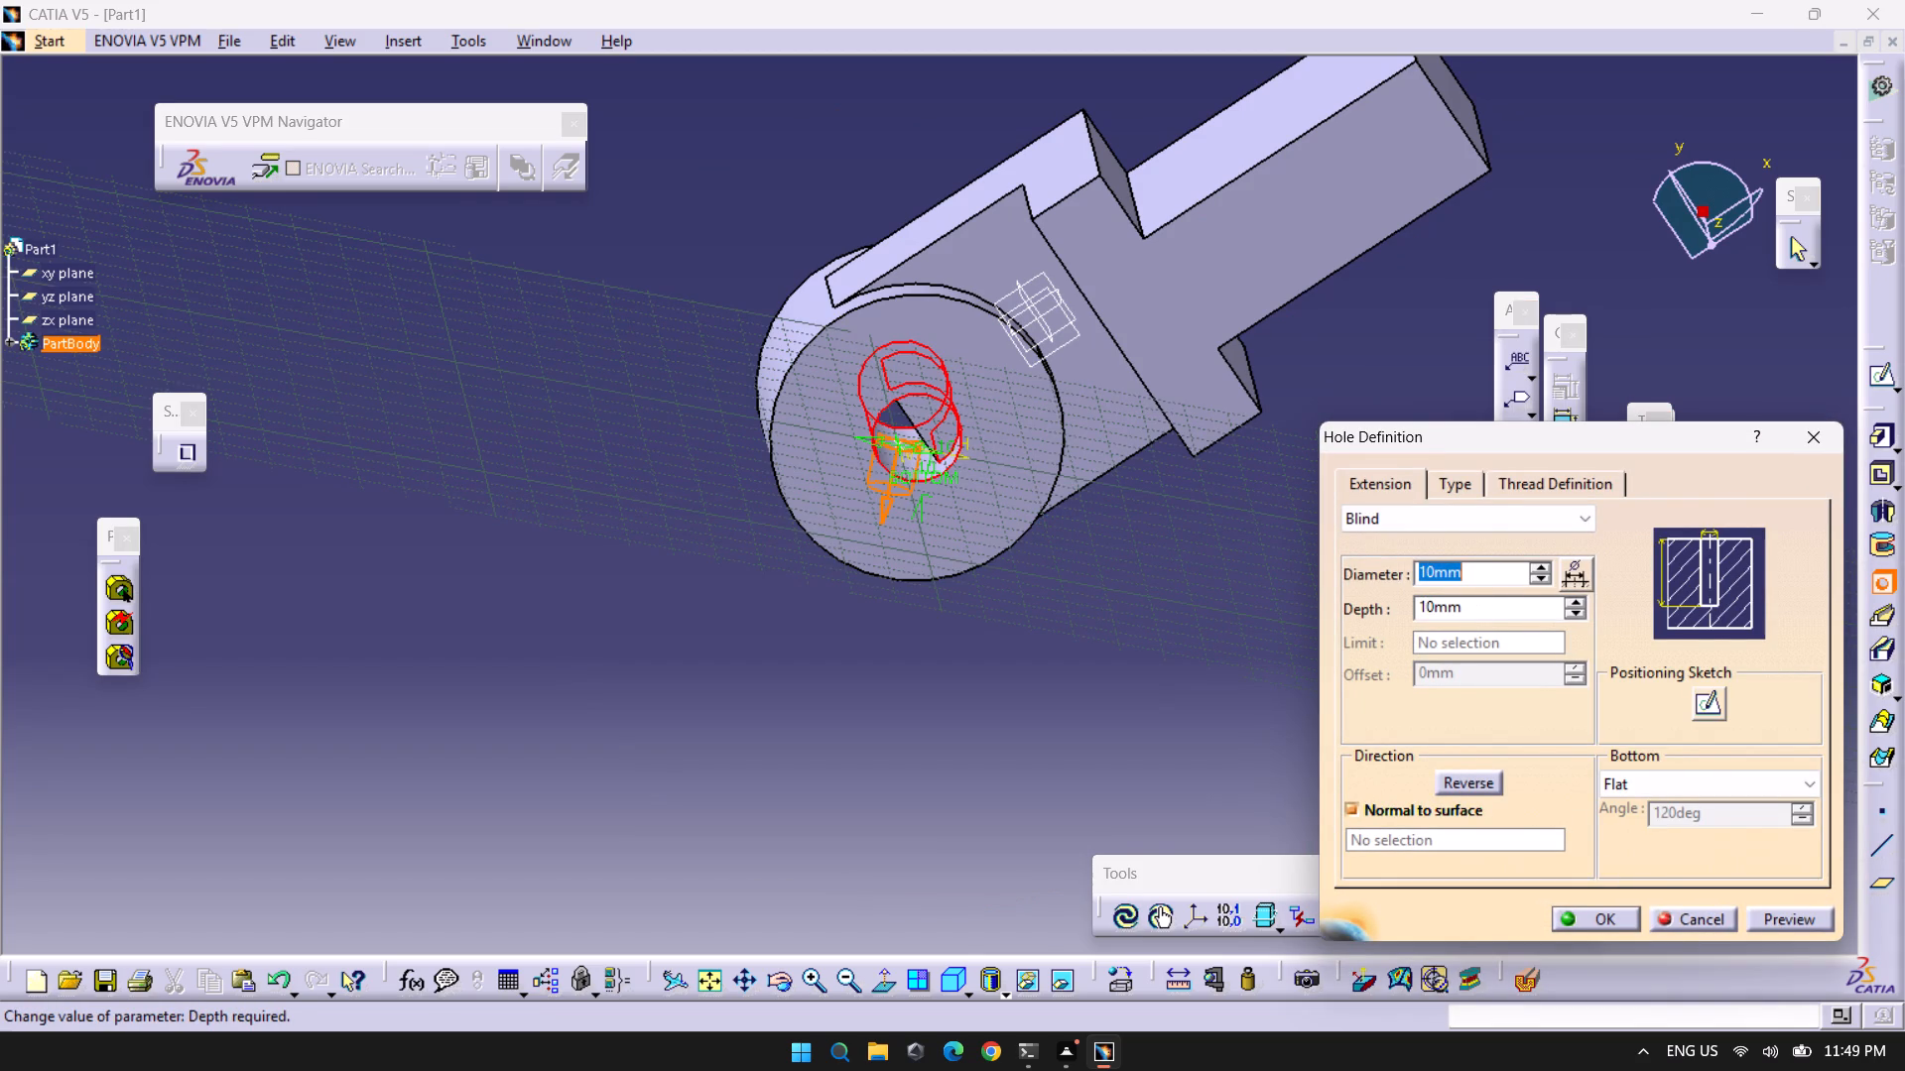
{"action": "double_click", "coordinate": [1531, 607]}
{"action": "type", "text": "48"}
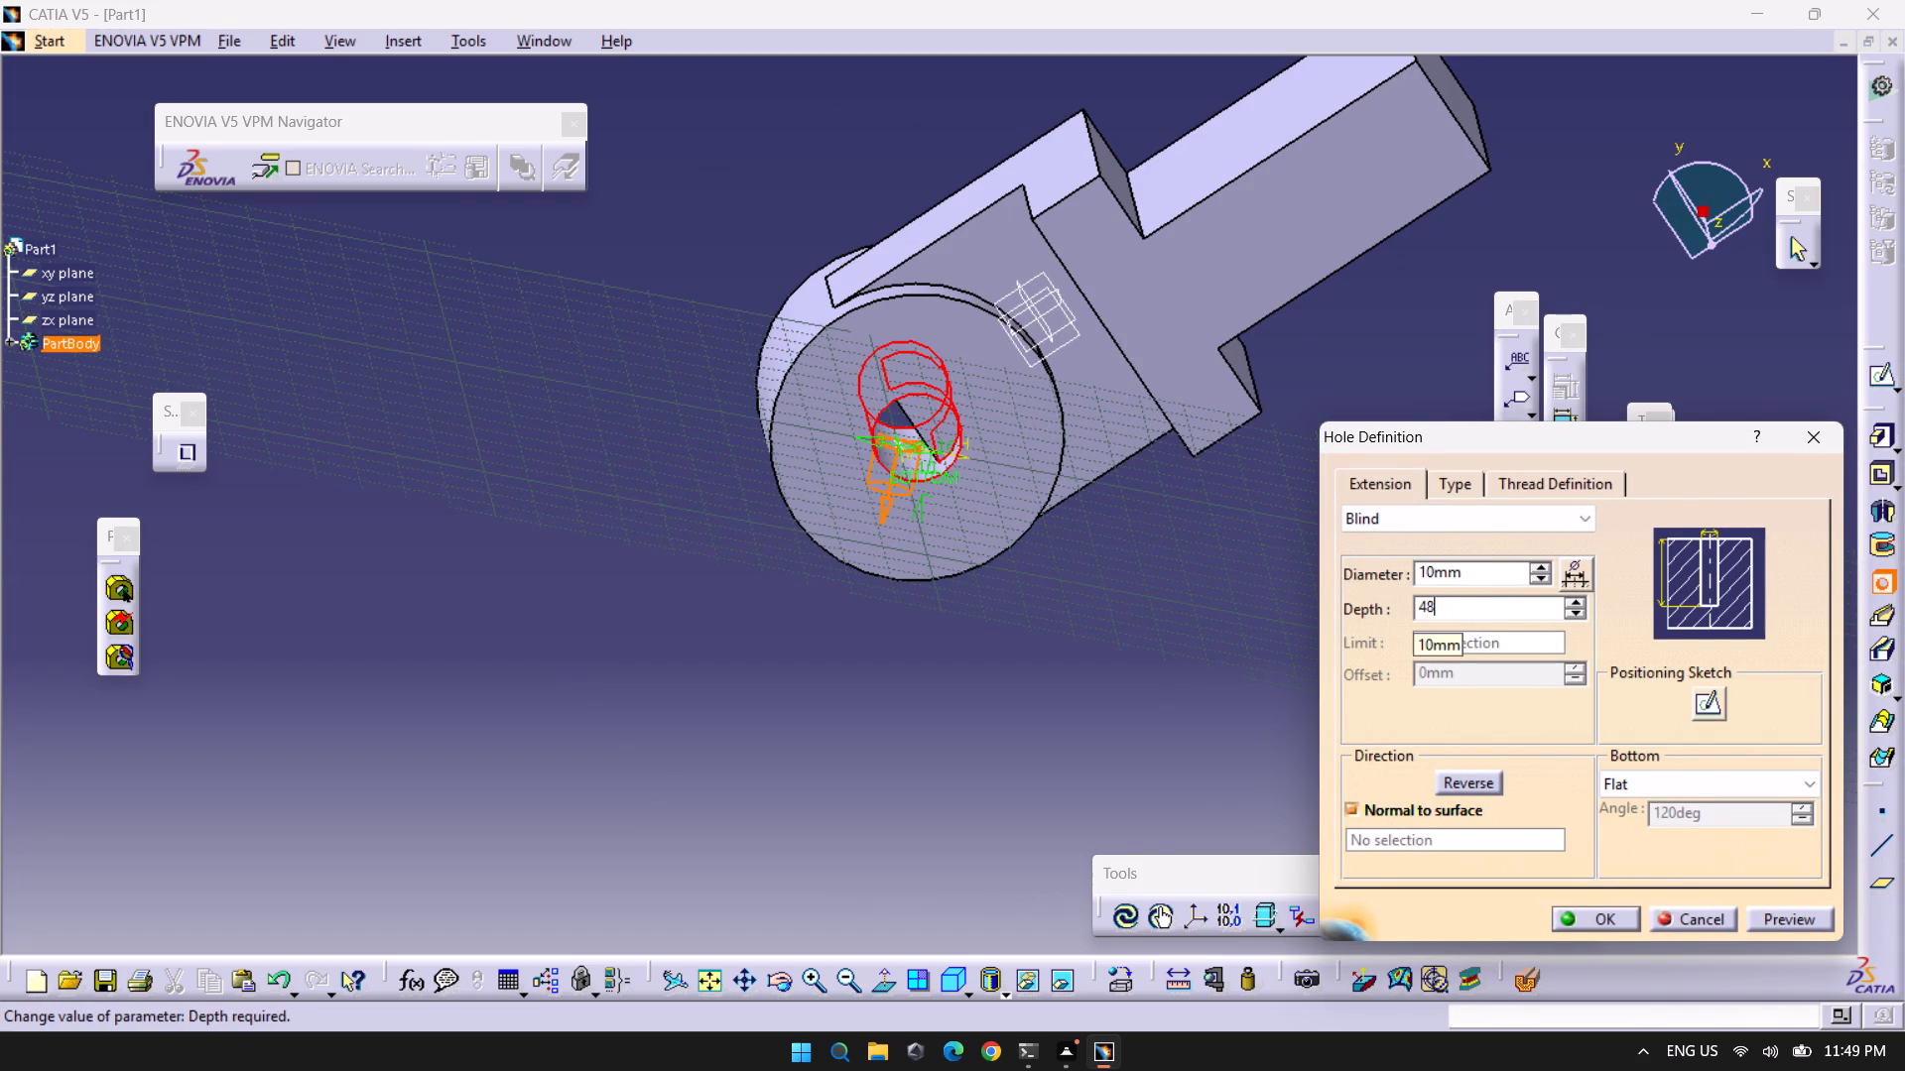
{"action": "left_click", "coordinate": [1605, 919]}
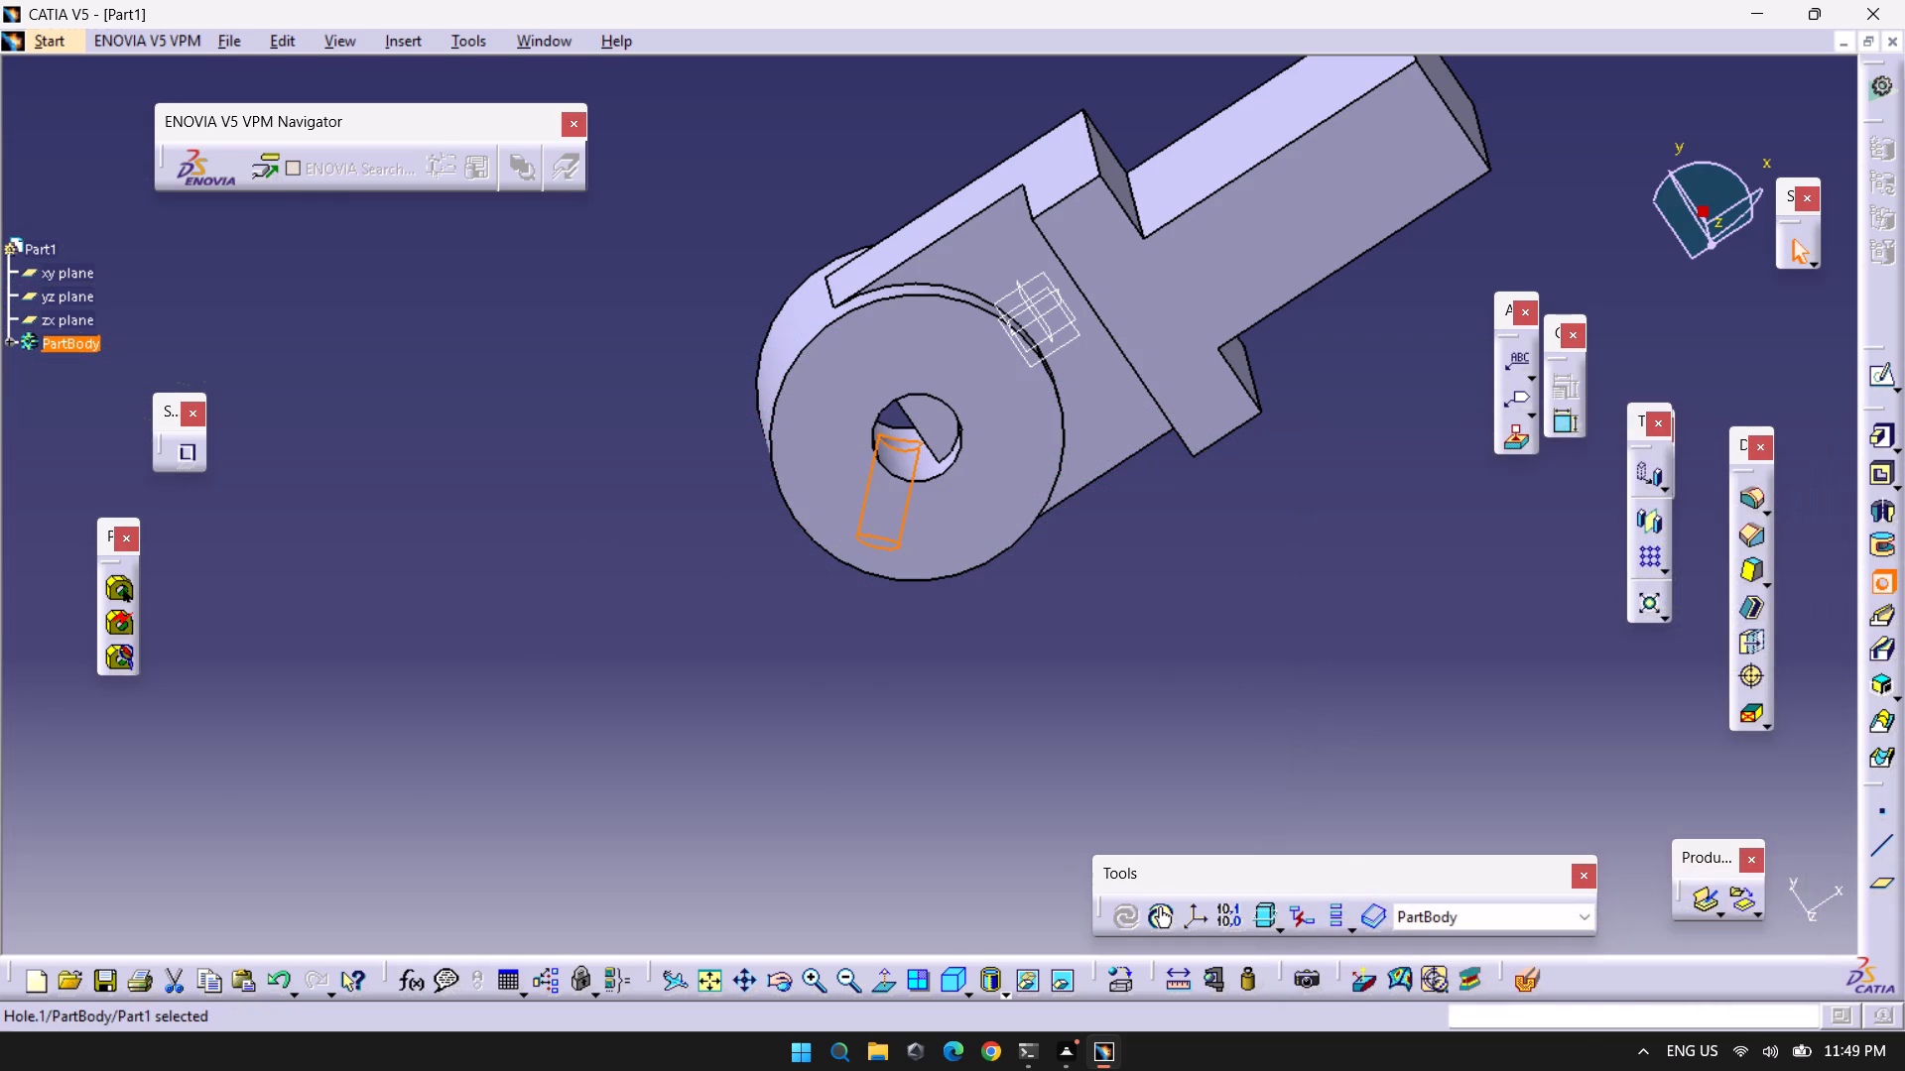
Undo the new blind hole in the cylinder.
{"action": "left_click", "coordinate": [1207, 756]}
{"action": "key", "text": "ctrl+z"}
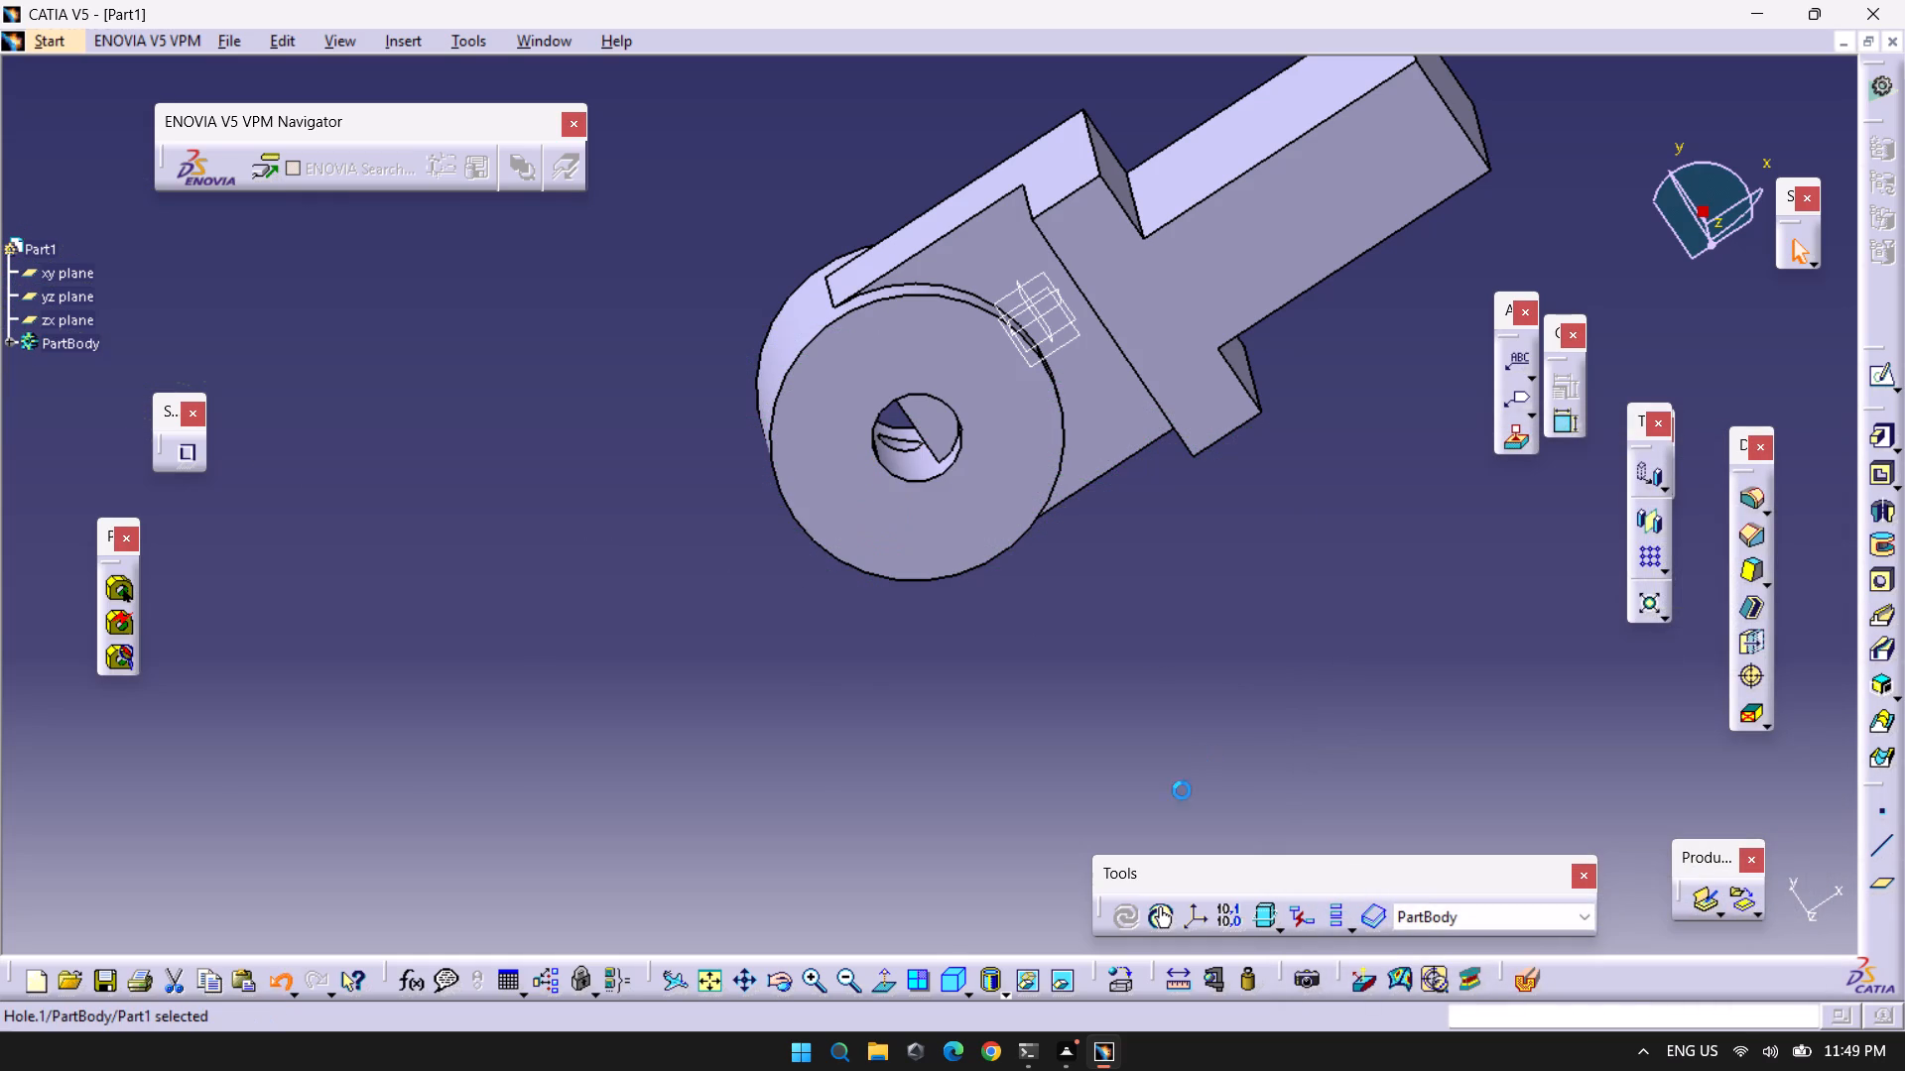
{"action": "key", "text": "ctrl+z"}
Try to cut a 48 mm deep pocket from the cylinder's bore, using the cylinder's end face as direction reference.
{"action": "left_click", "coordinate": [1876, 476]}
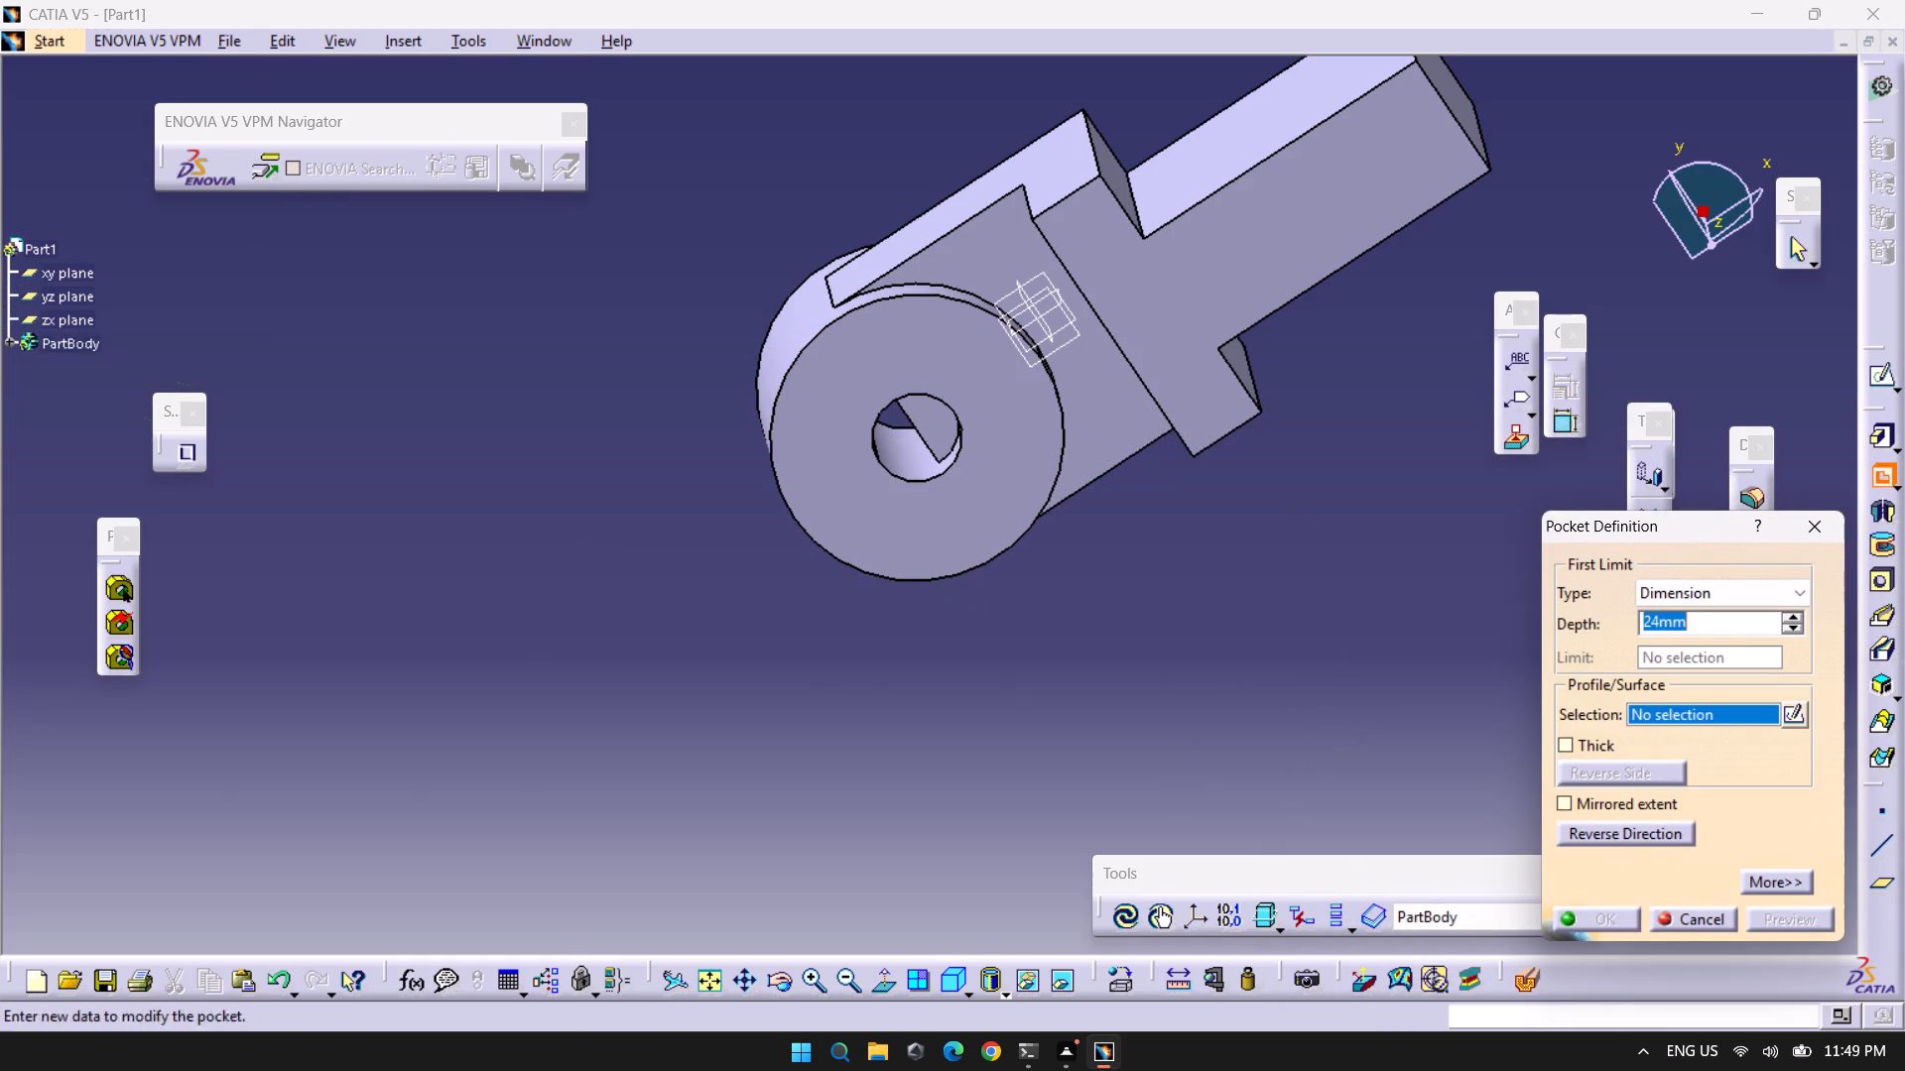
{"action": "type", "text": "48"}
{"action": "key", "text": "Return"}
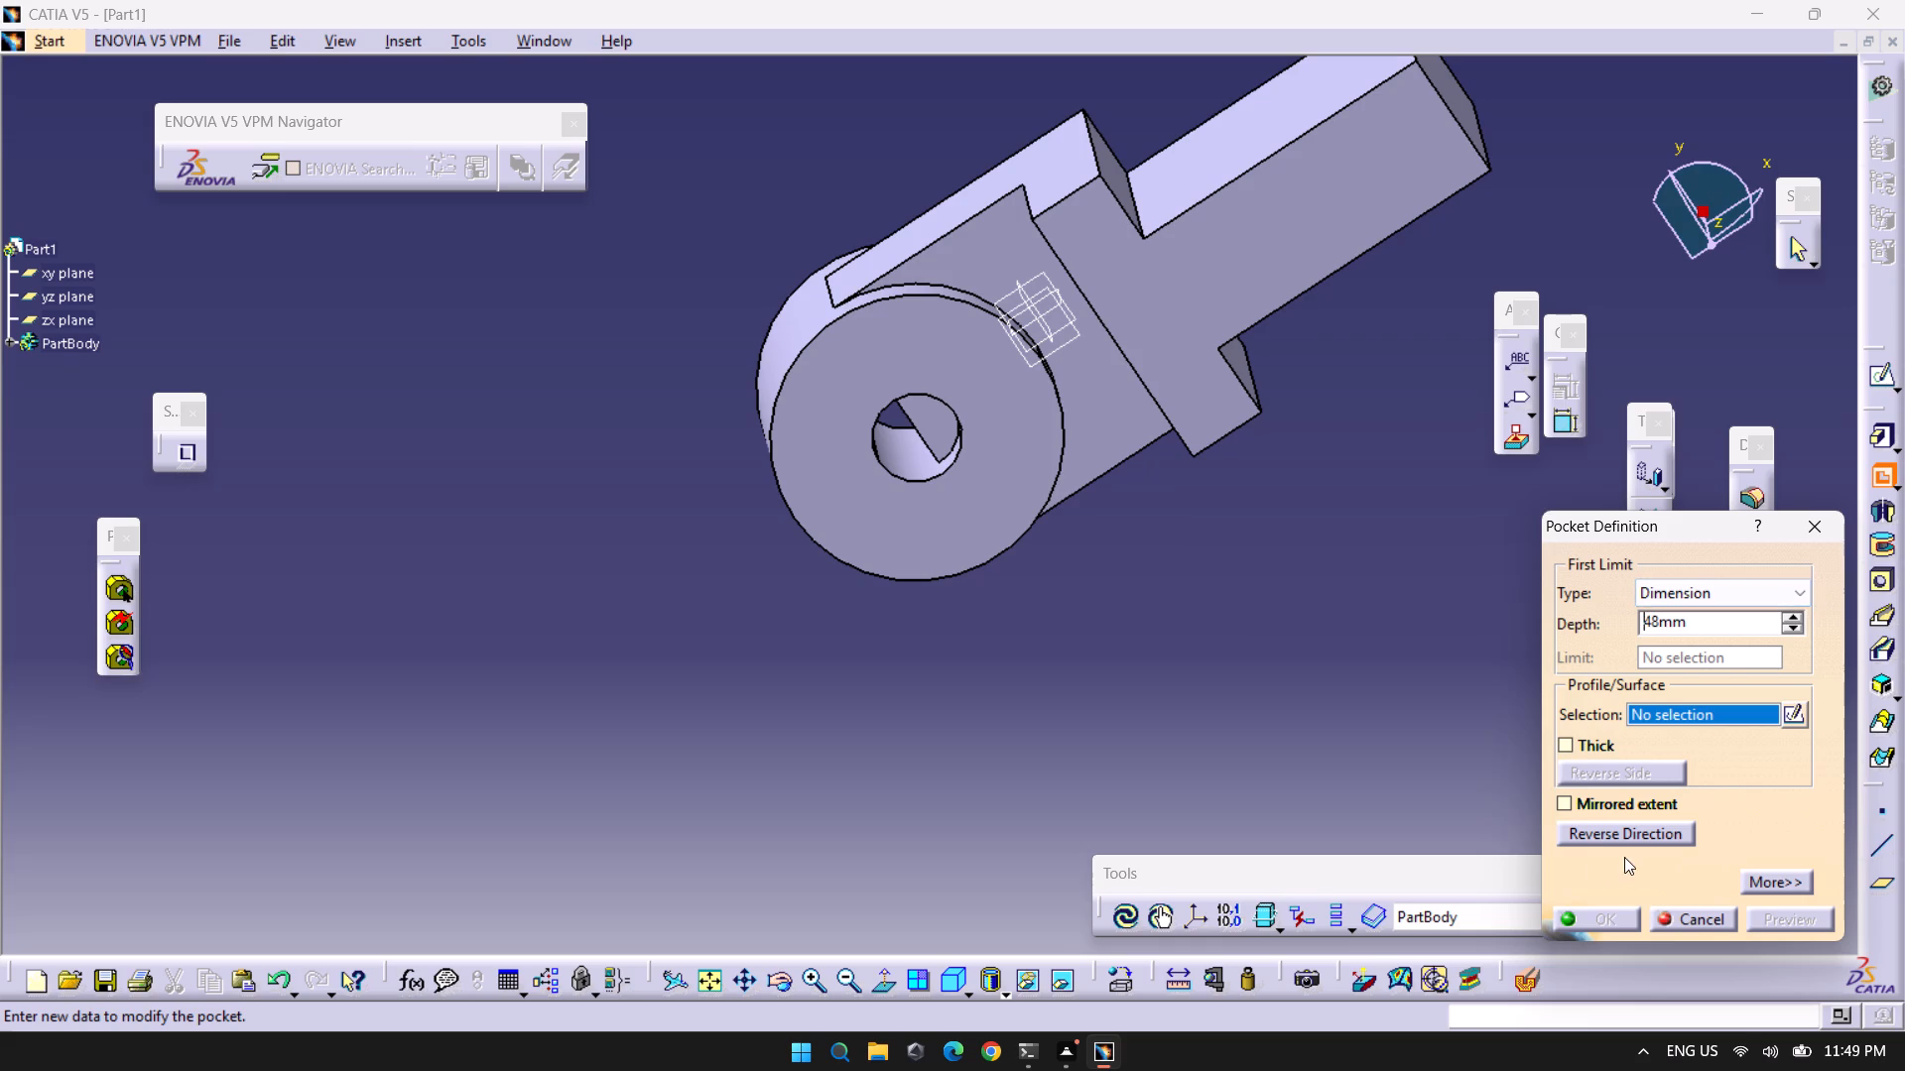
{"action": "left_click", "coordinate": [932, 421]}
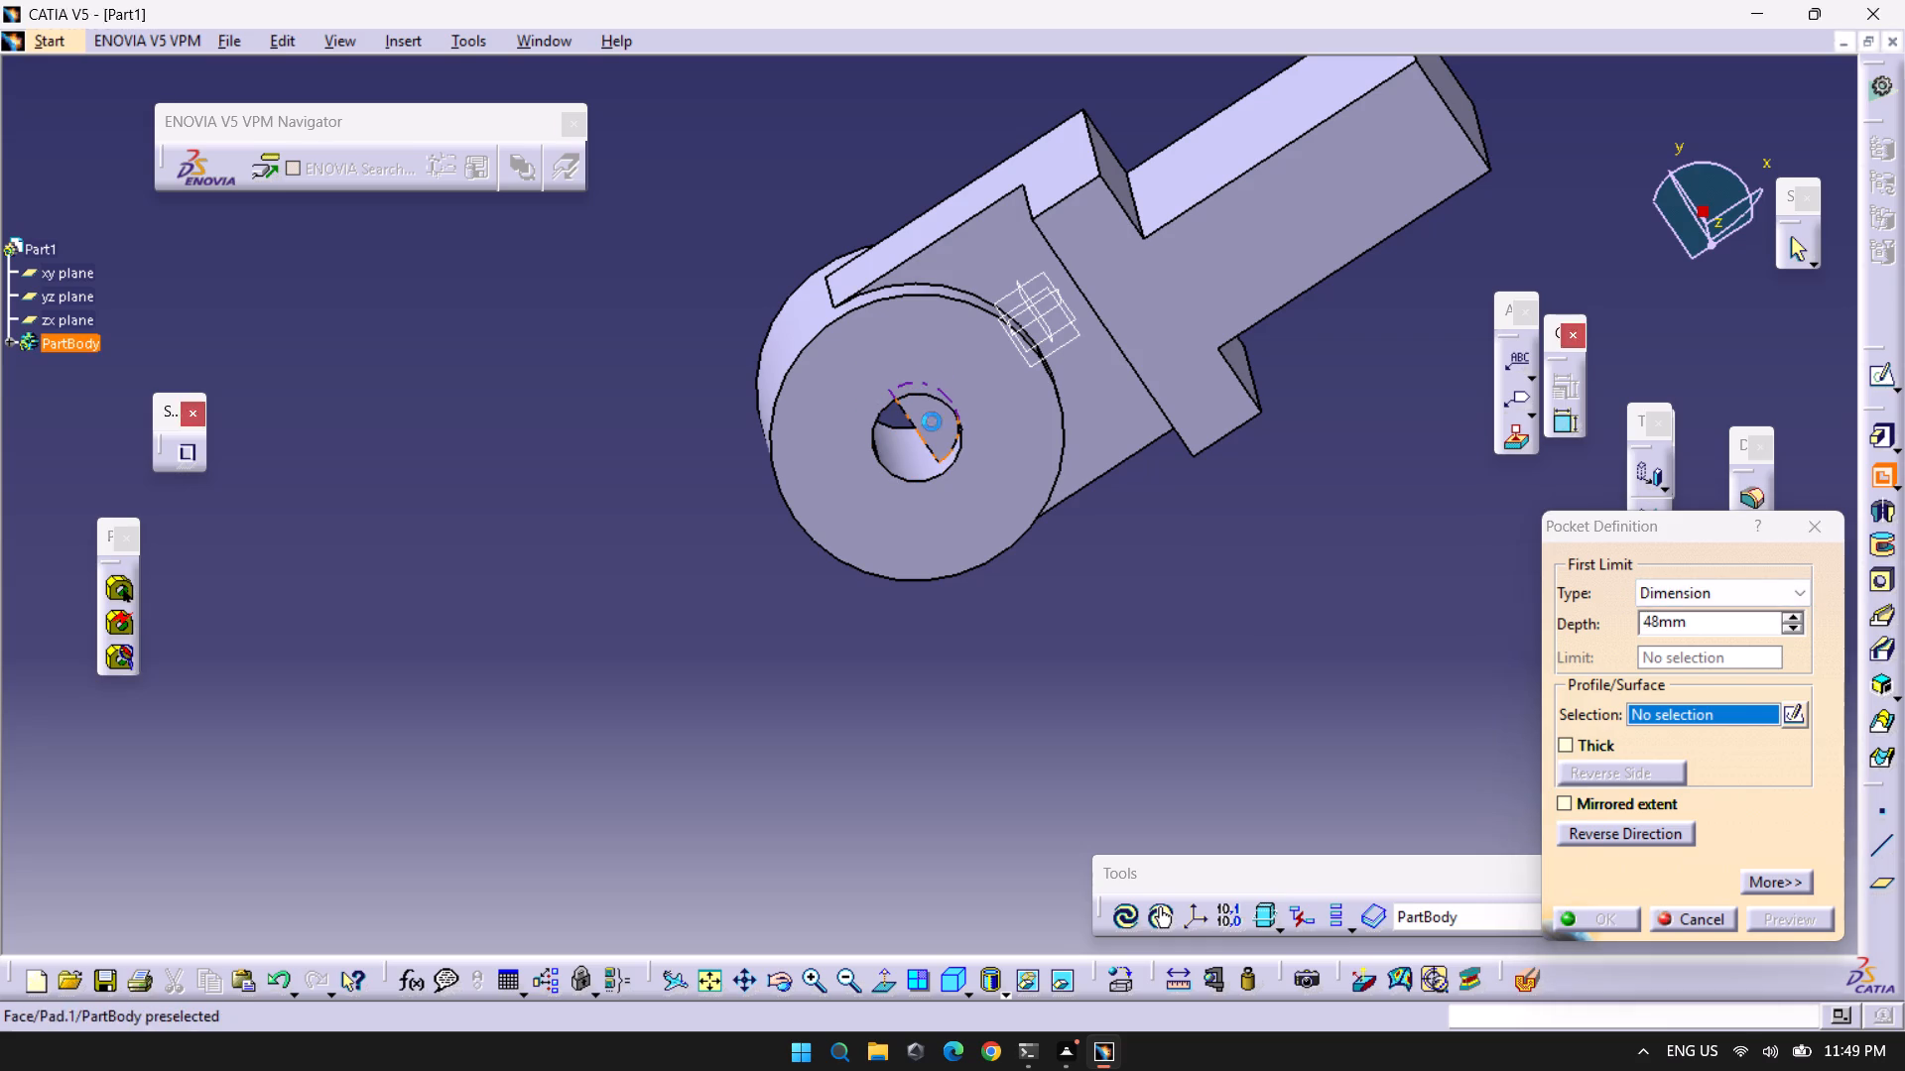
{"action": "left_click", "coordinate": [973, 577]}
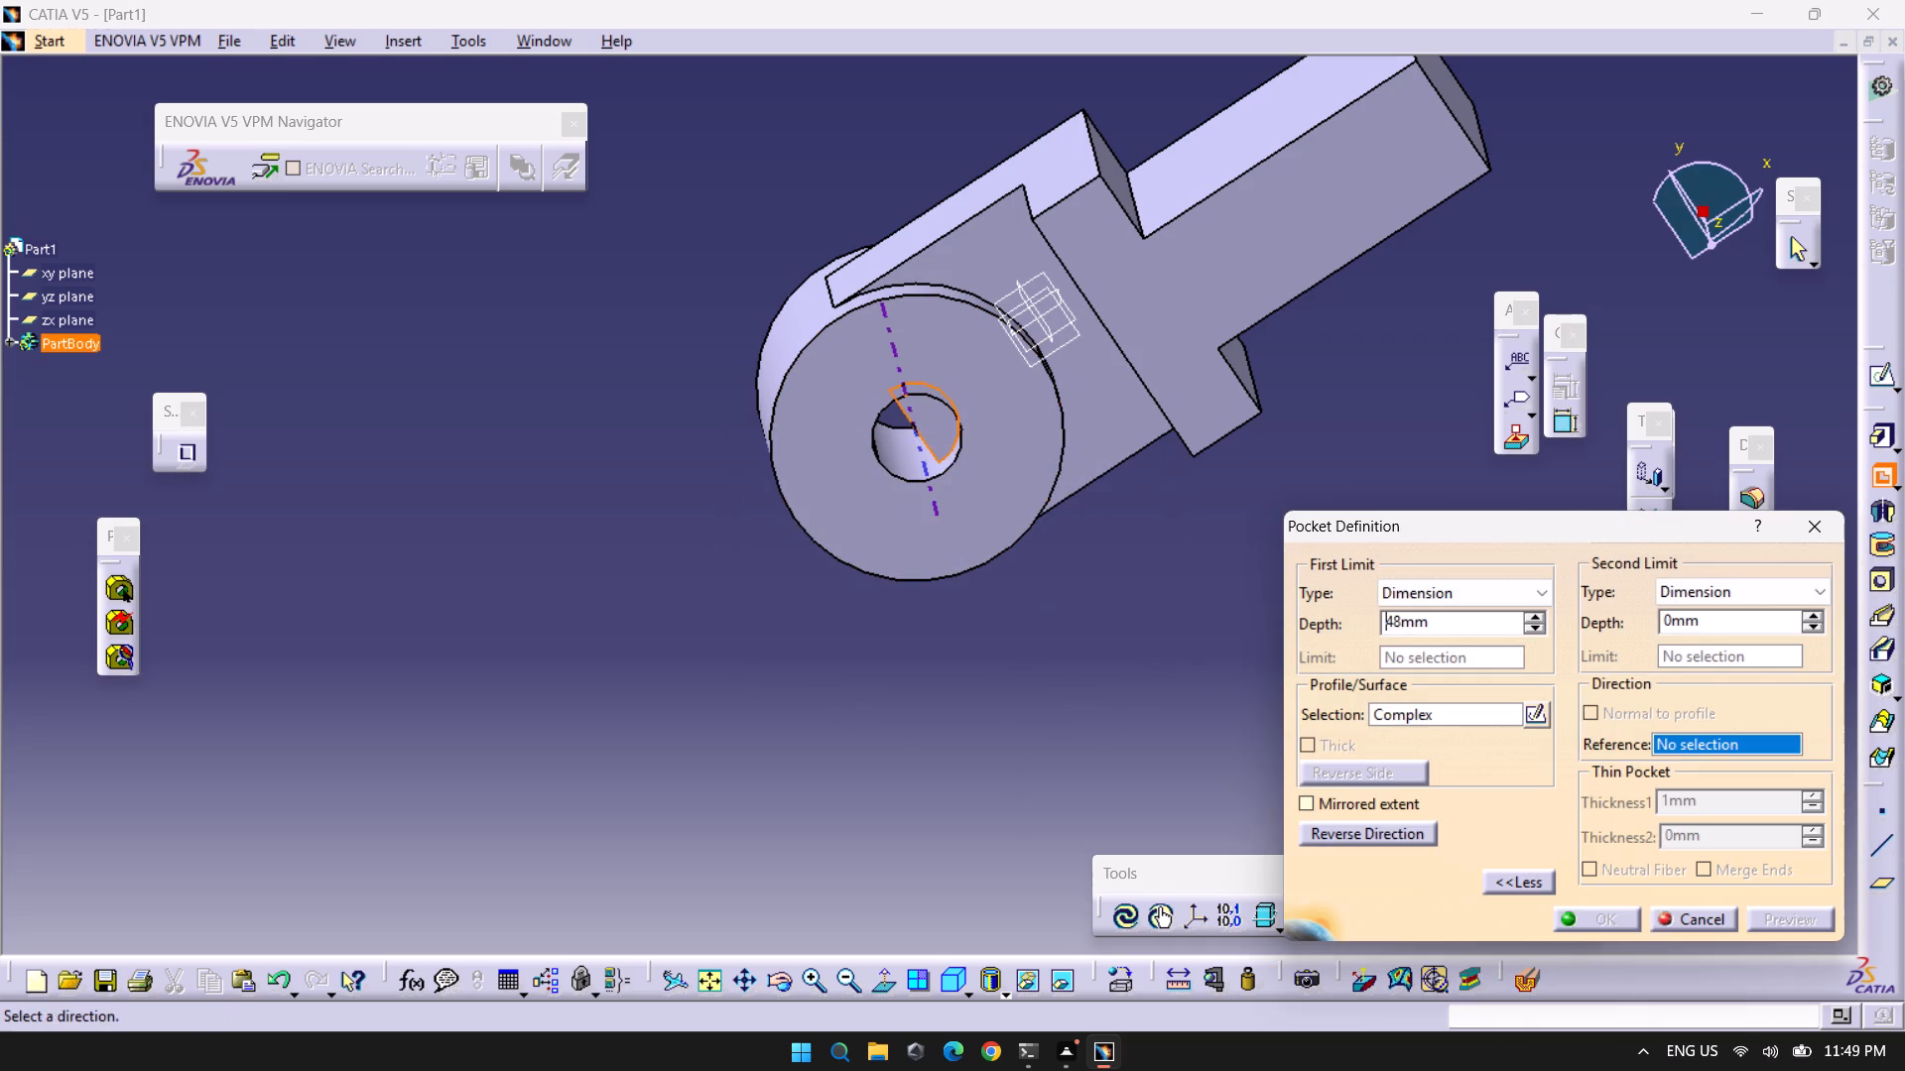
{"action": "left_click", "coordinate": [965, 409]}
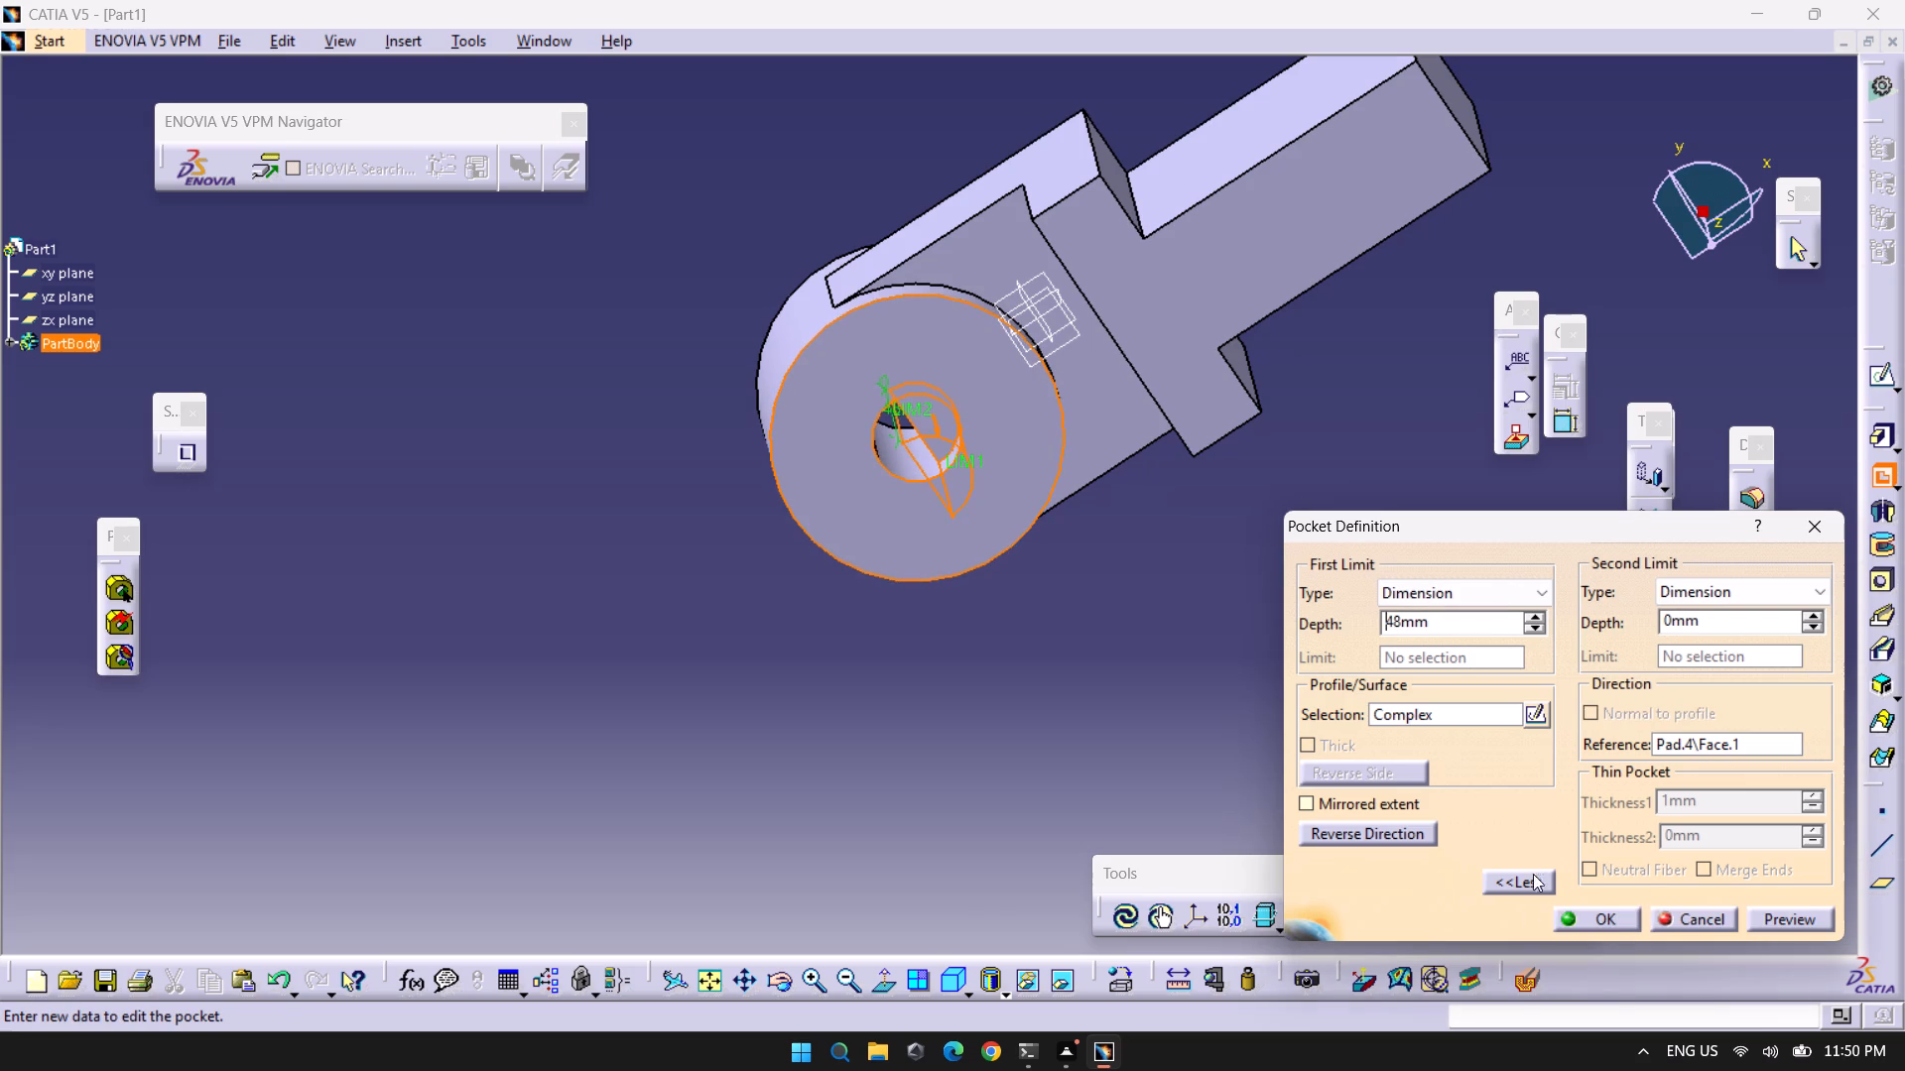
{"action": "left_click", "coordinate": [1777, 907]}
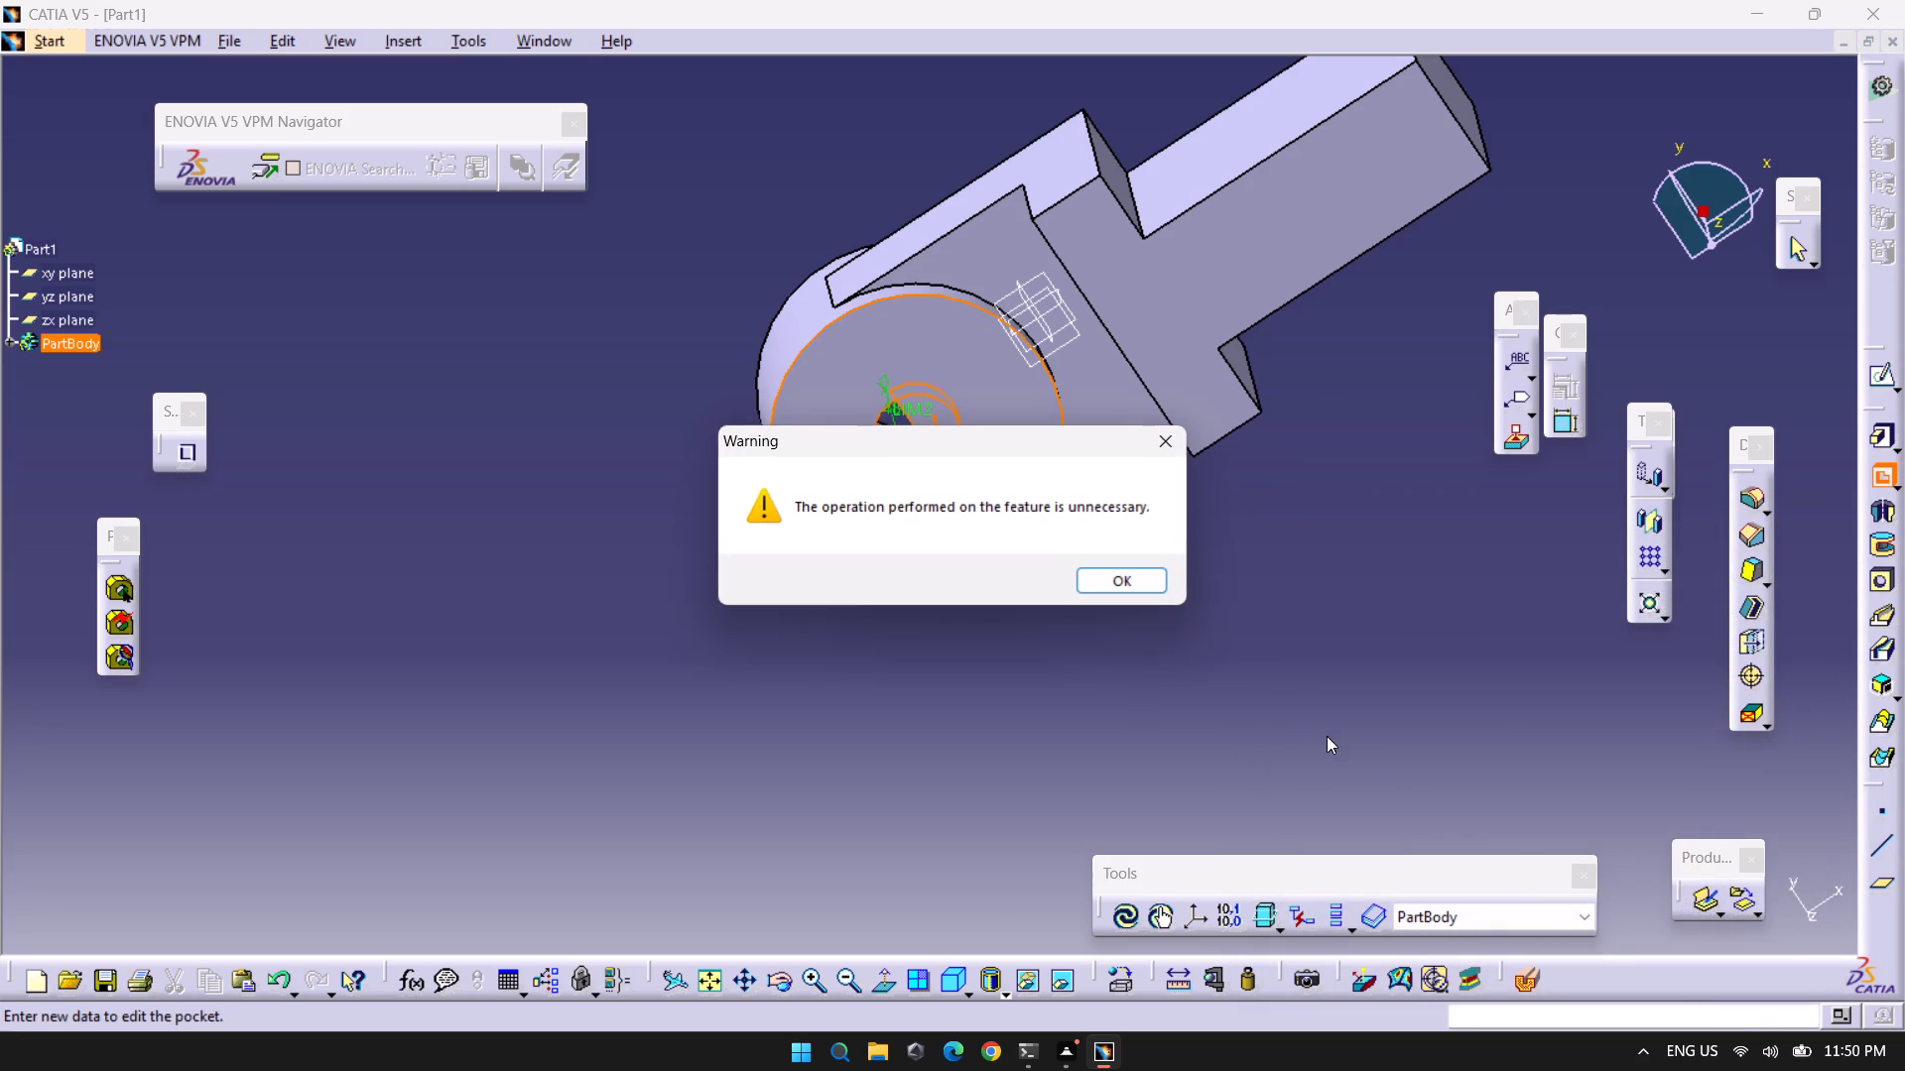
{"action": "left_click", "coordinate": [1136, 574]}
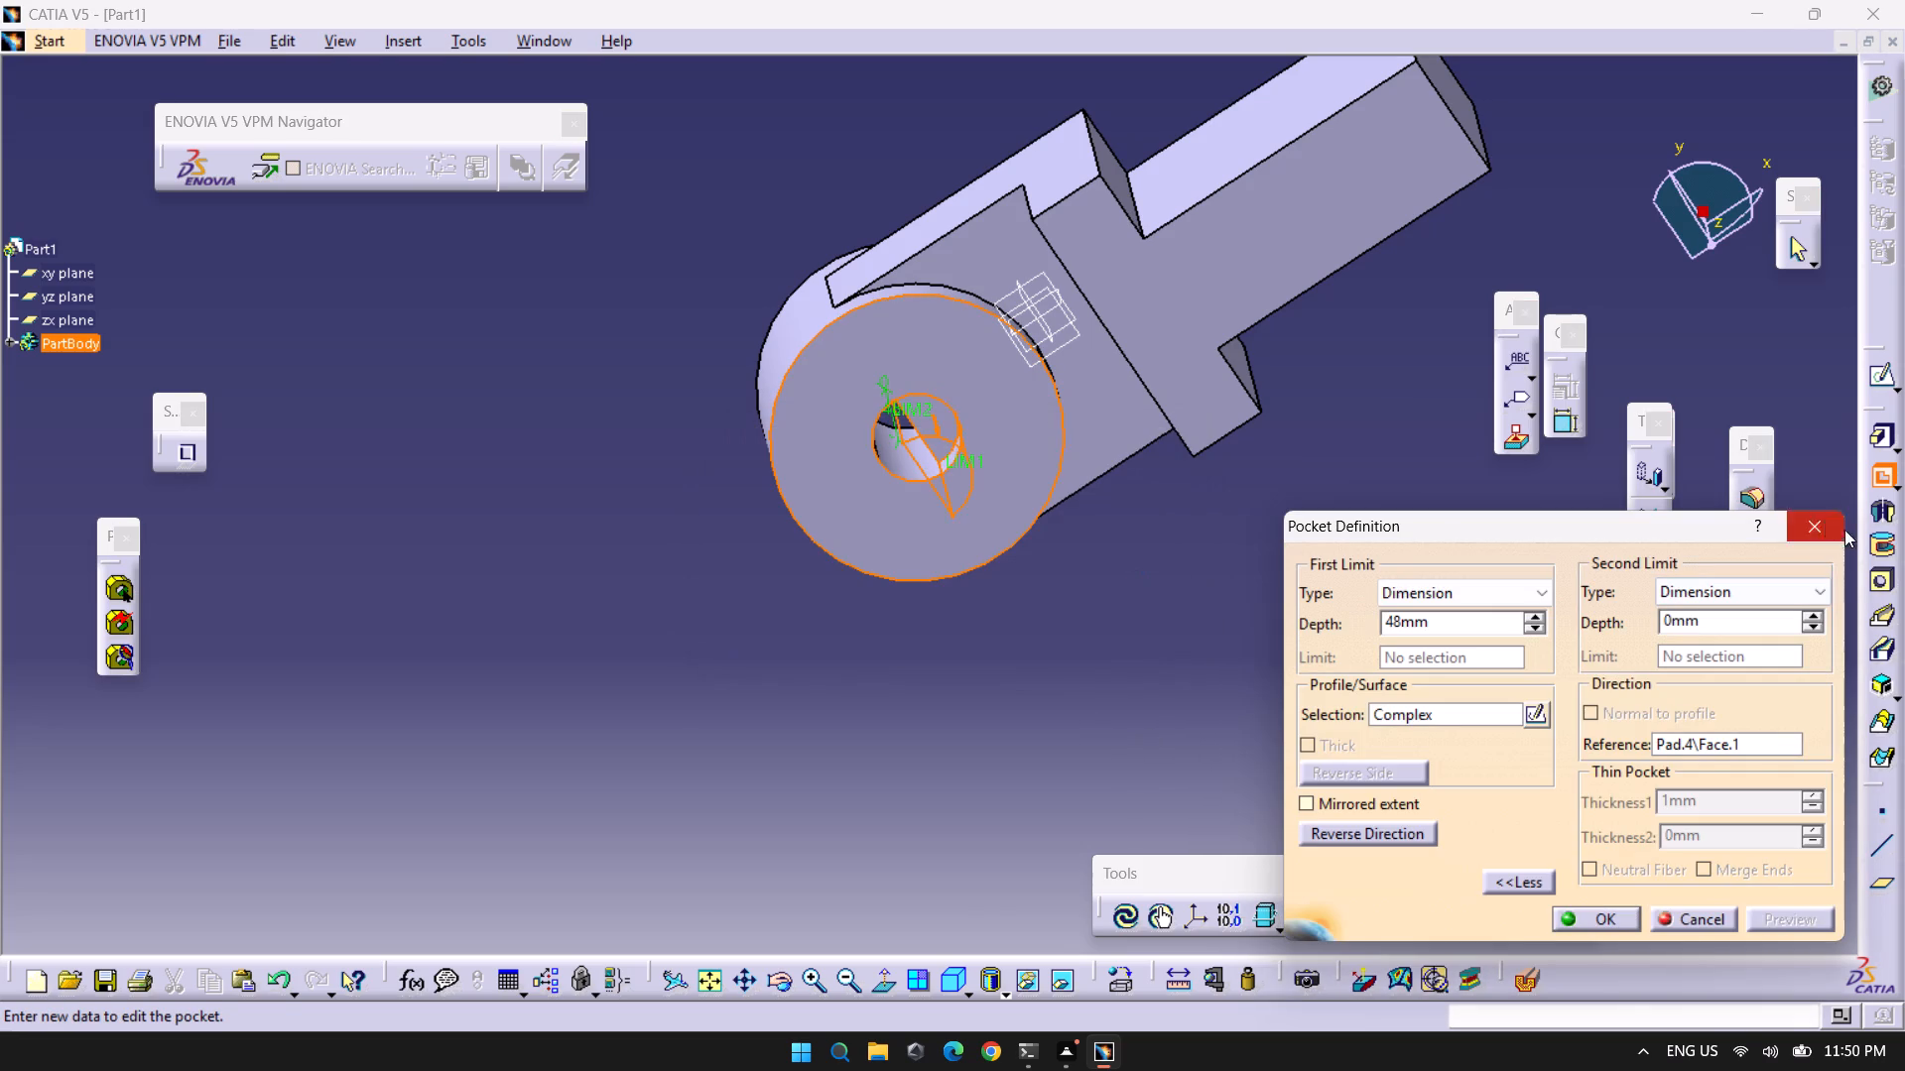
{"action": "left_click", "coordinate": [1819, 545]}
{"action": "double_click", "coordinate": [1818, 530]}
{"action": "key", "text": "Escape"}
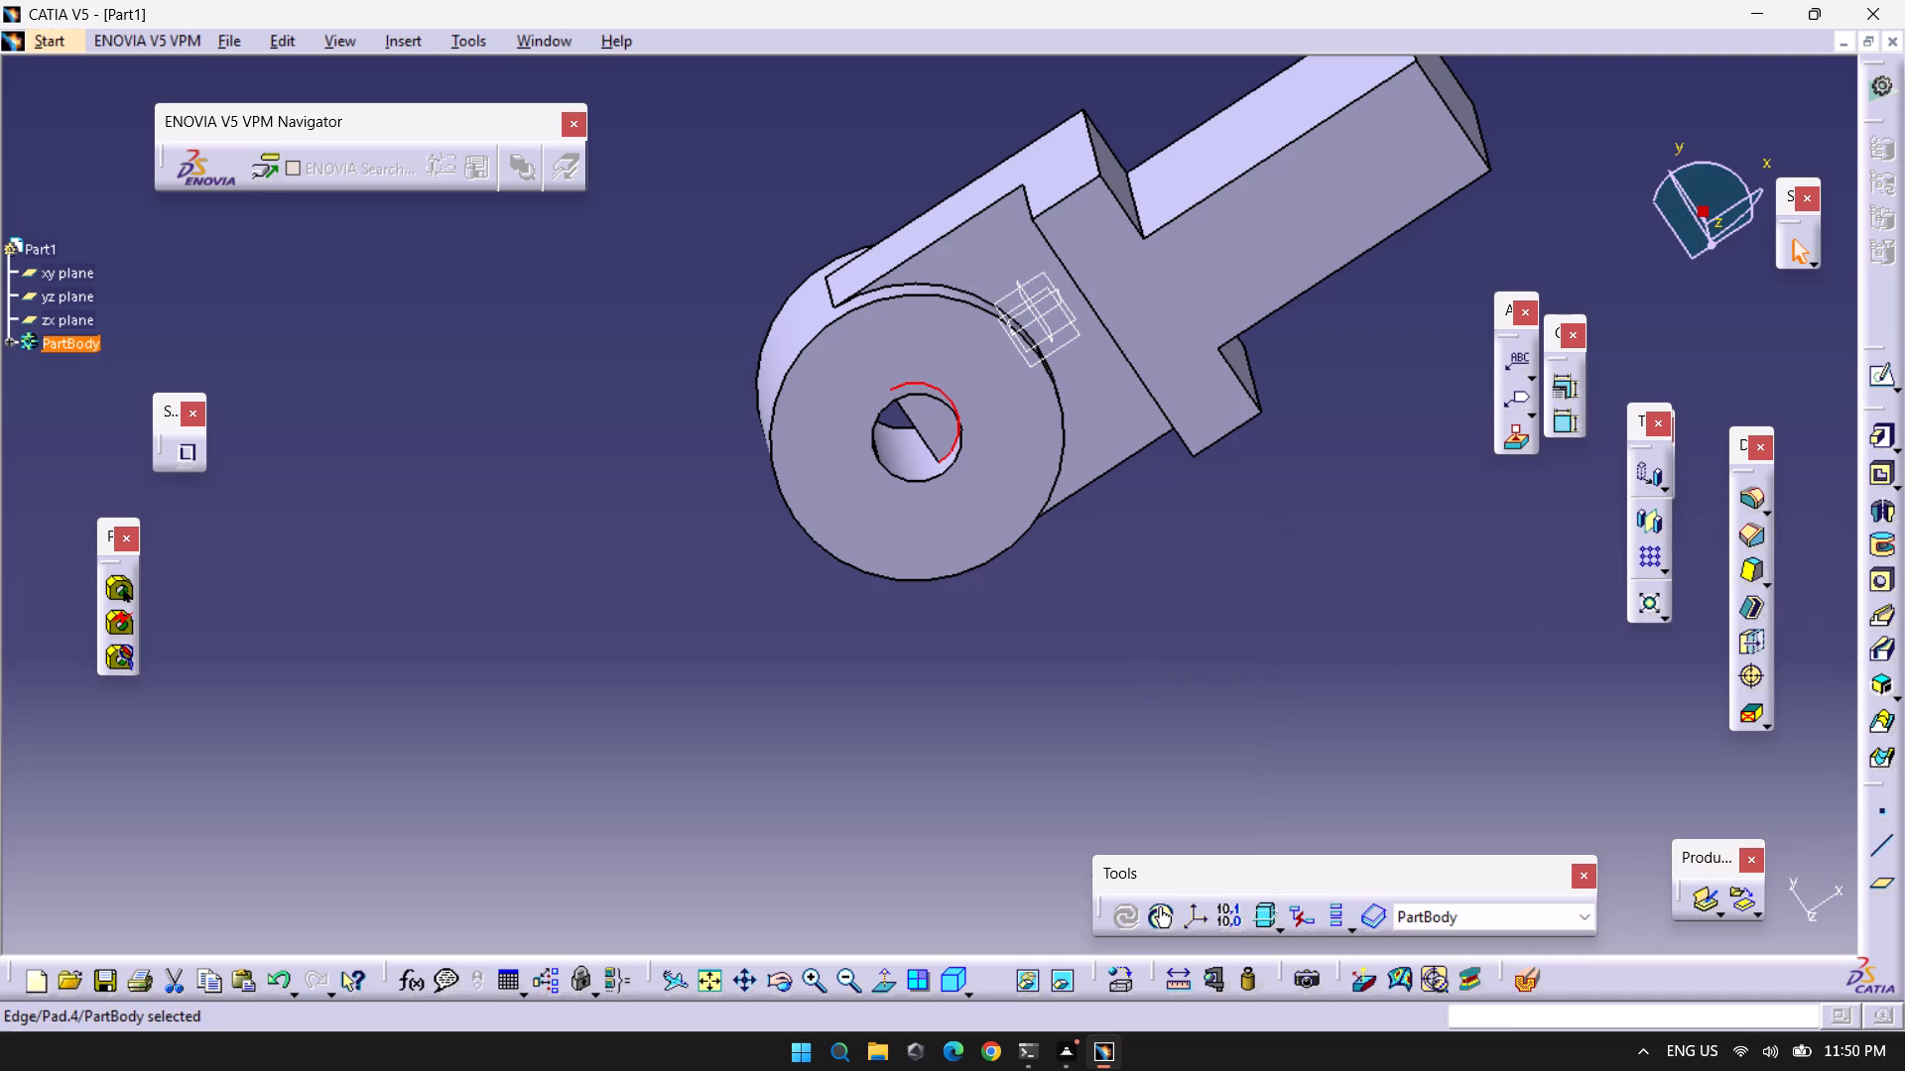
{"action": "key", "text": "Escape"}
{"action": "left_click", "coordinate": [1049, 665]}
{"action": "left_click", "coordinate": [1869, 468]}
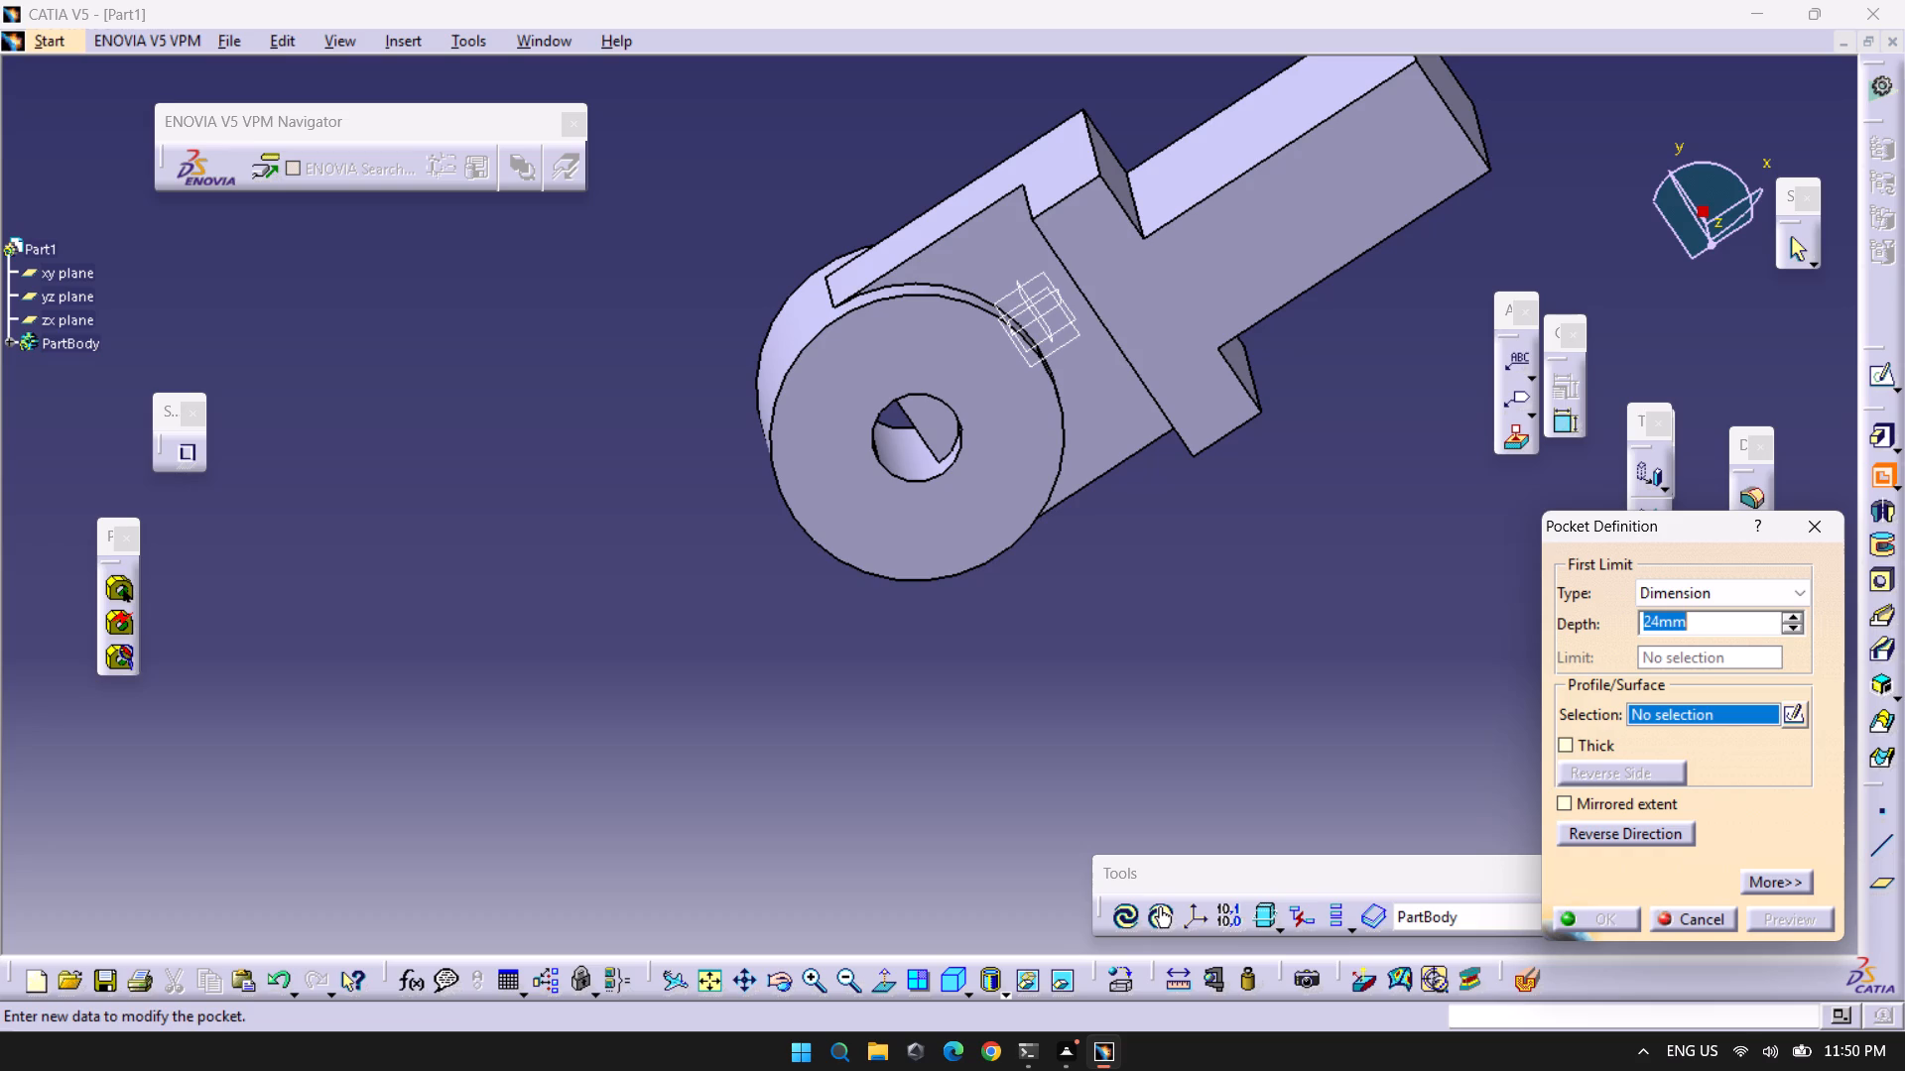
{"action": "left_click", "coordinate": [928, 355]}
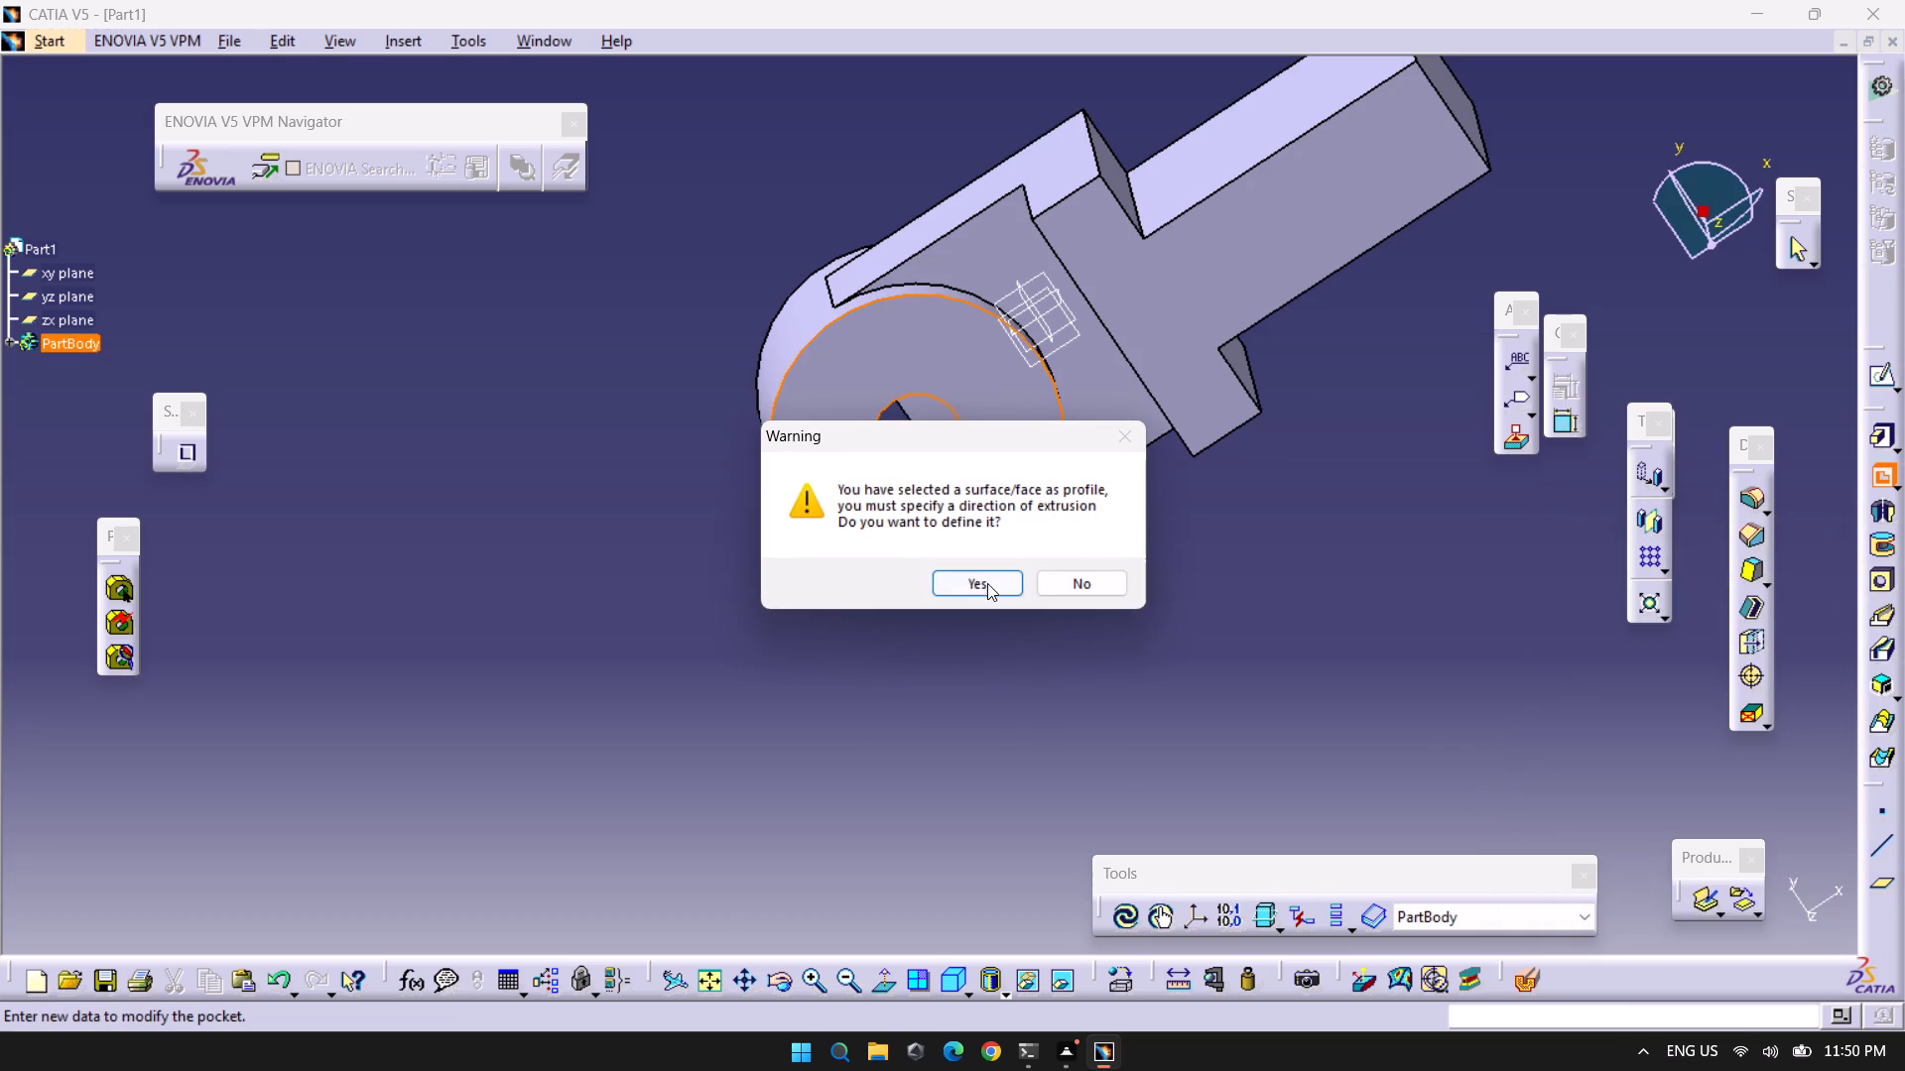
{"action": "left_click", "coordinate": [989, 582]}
Undo the pad made from the two-circle sketch.
{"action": "key", "text": "ctrl+z"}
{"action": "key", "text": "ctrl+z"}
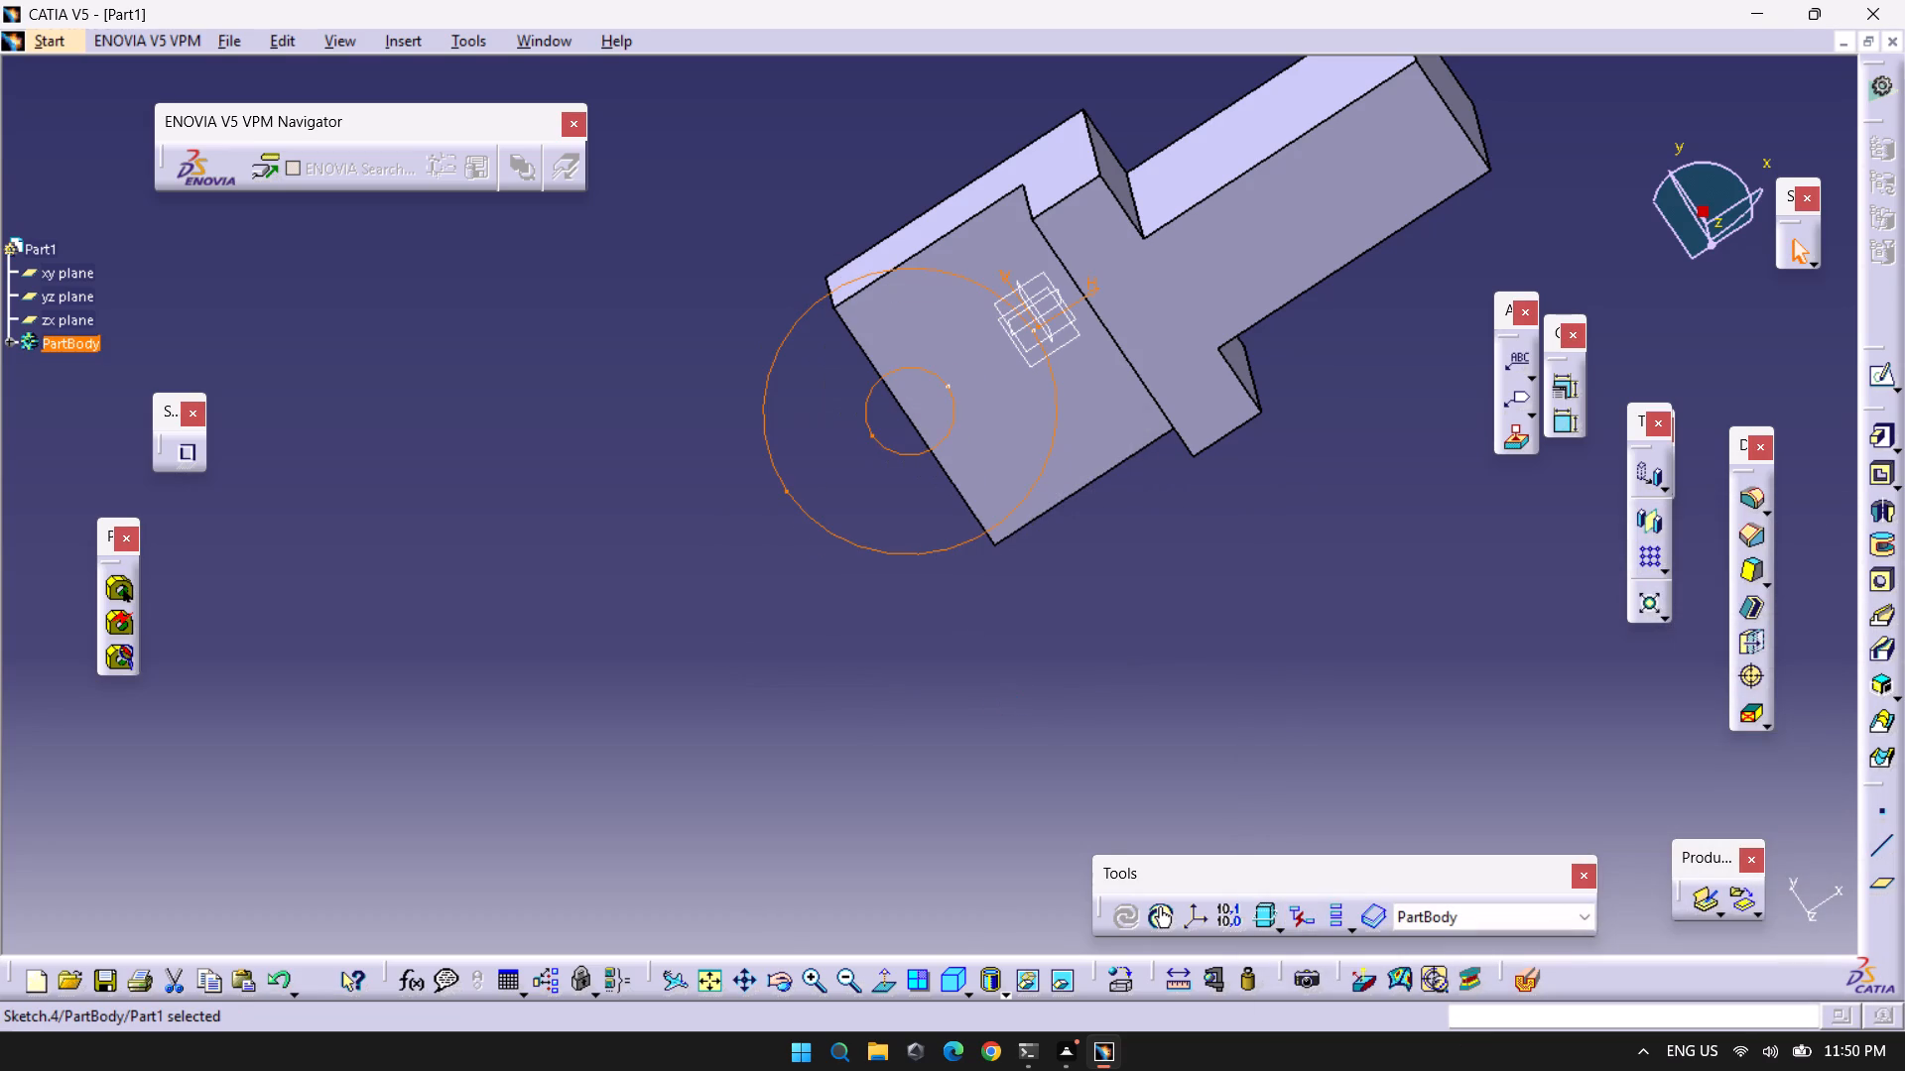
Reopen the two-circle sketch, delete the inner circle of radius 10 mm and exit the sketch.
{"action": "left_click", "coordinate": [1879, 364]}
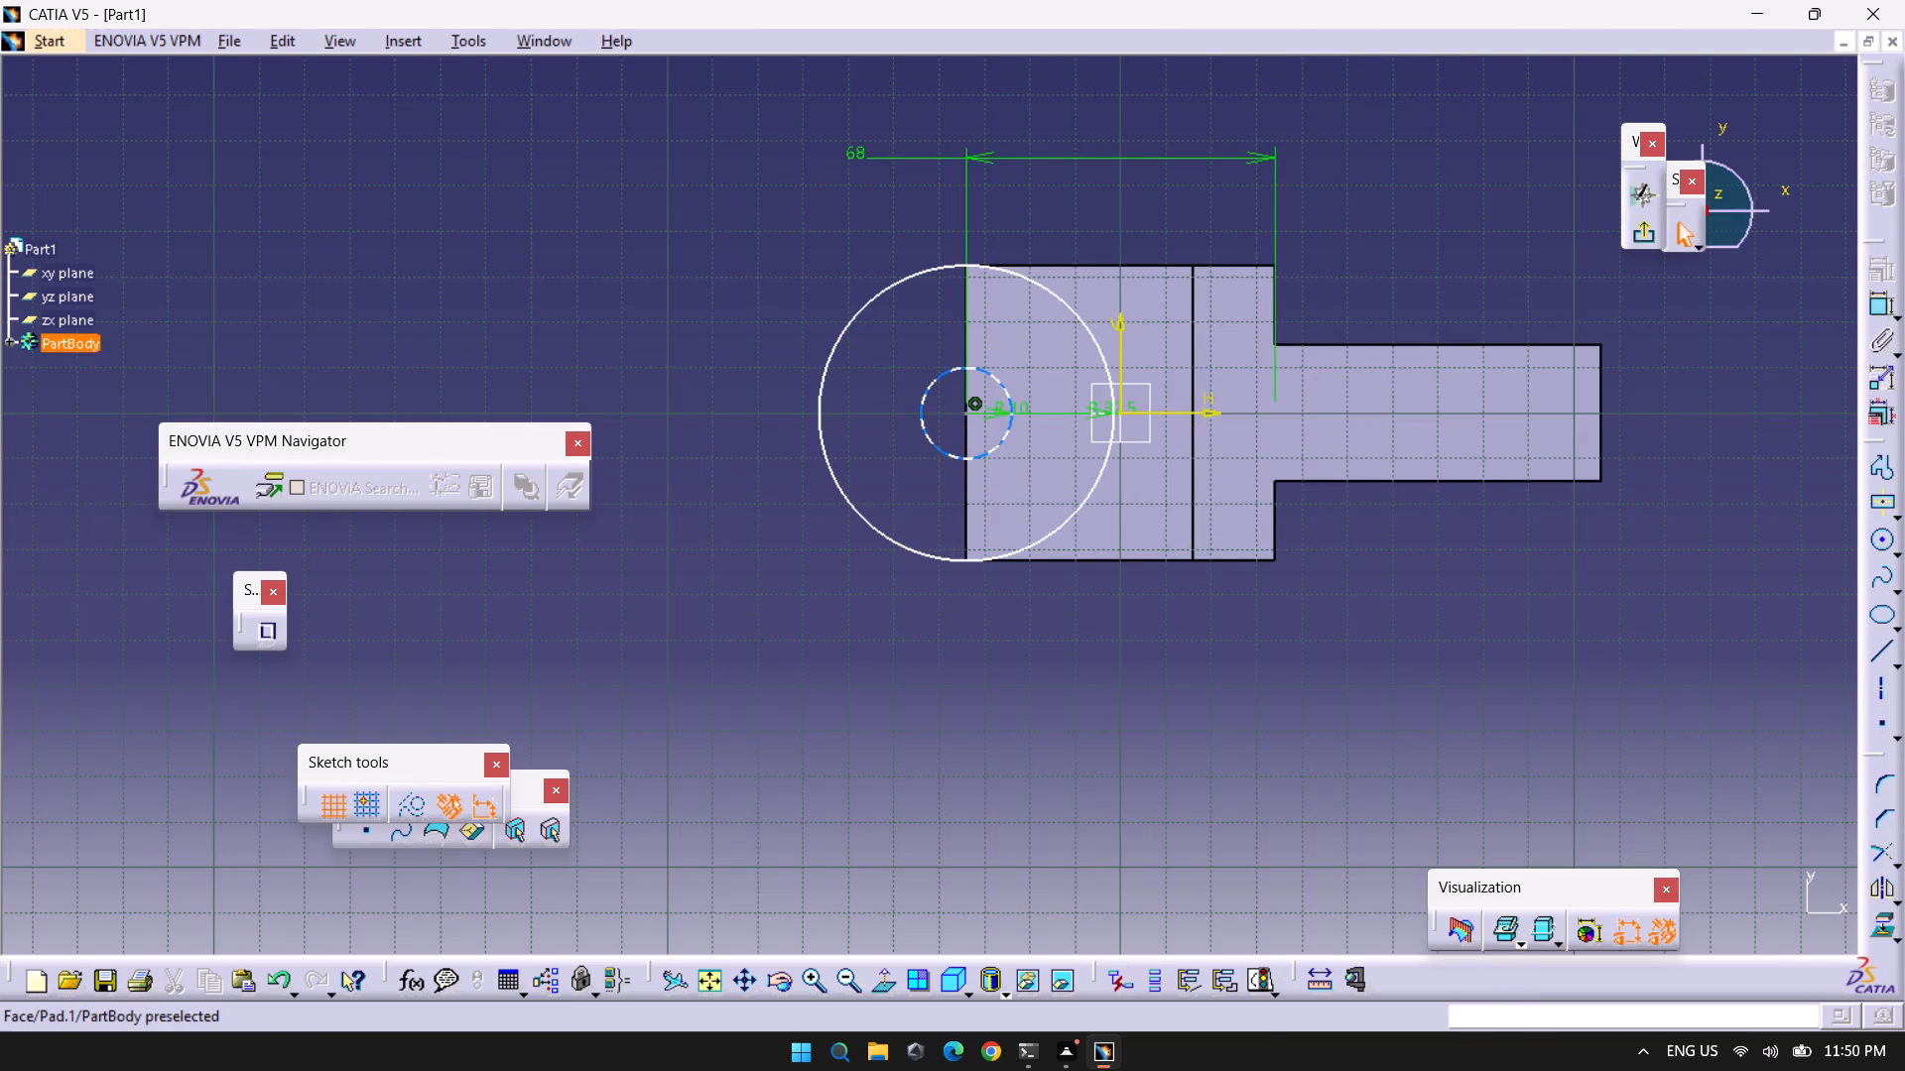
{"action": "left_click", "coordinate": [989, 374]}
{"action": "key", "text": "Delete"}
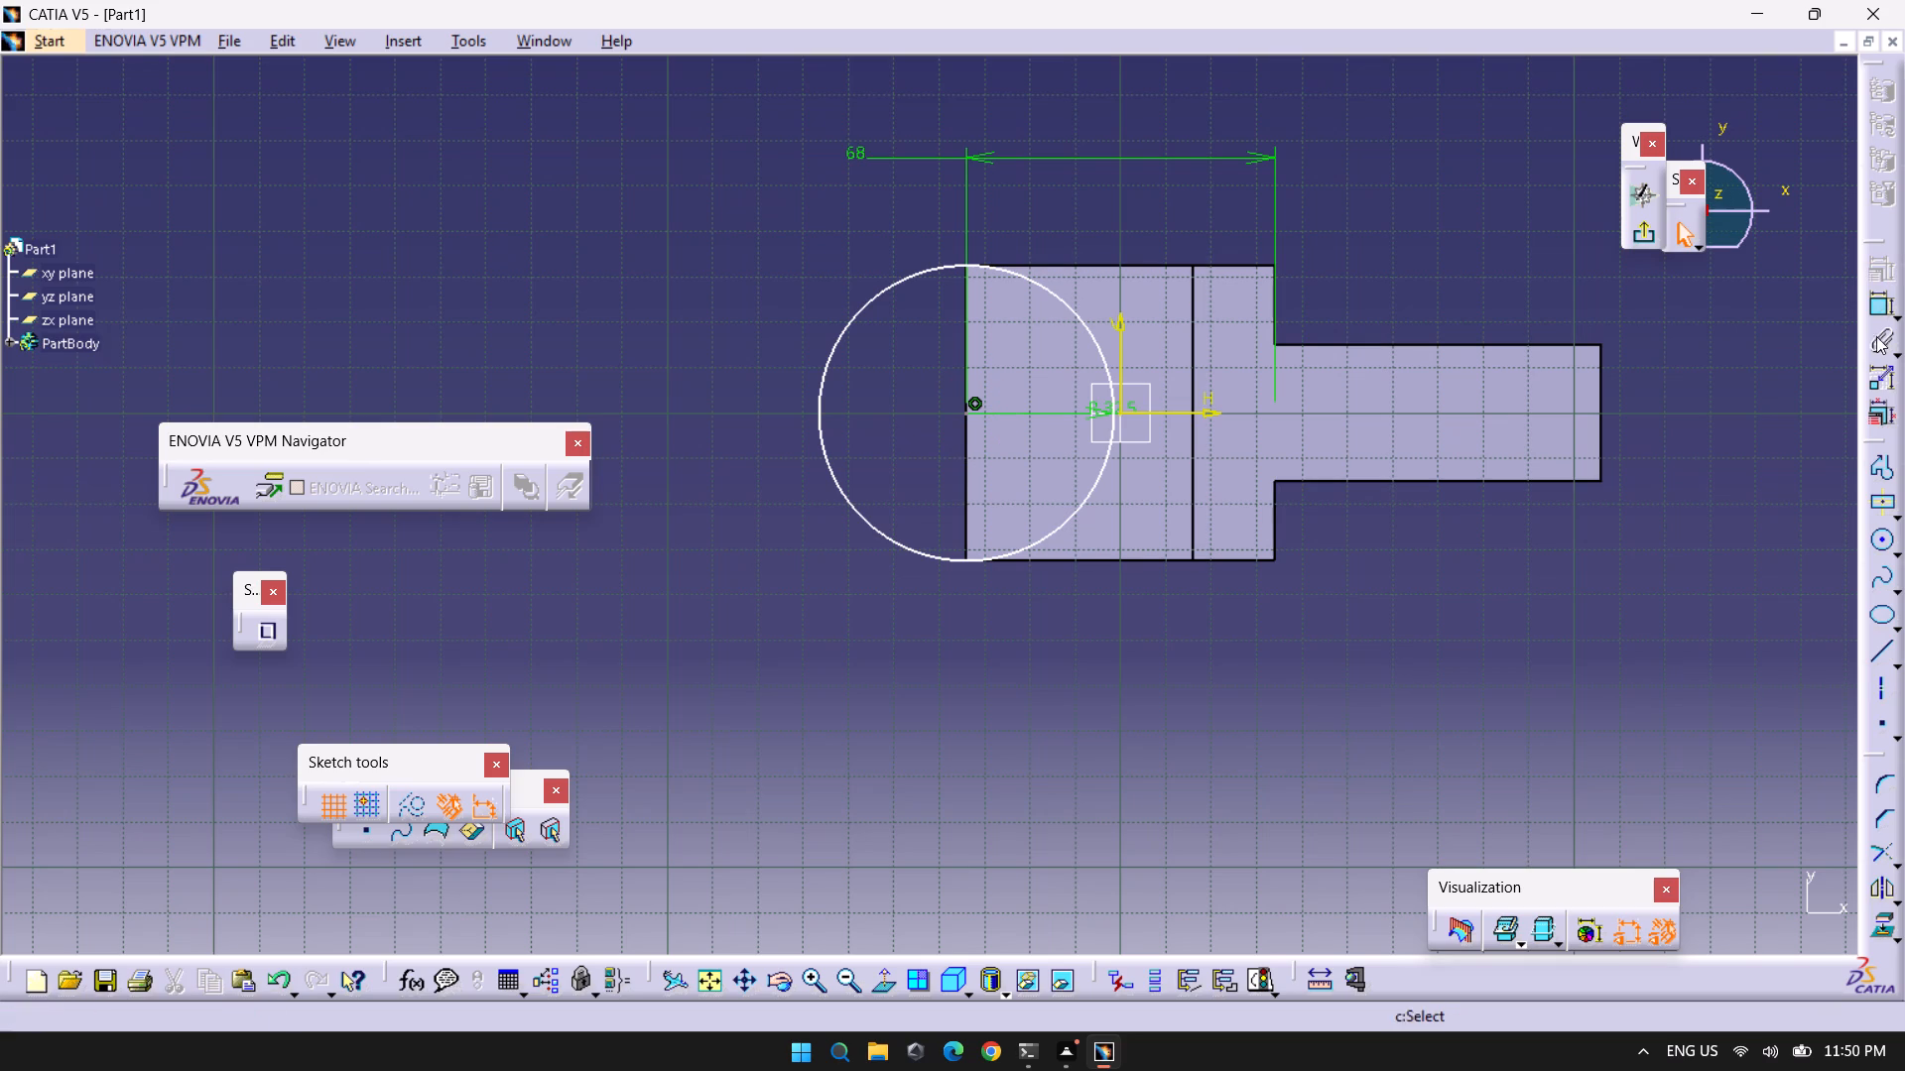
{"action": "left_click", "coordinate": [1659, 232]}
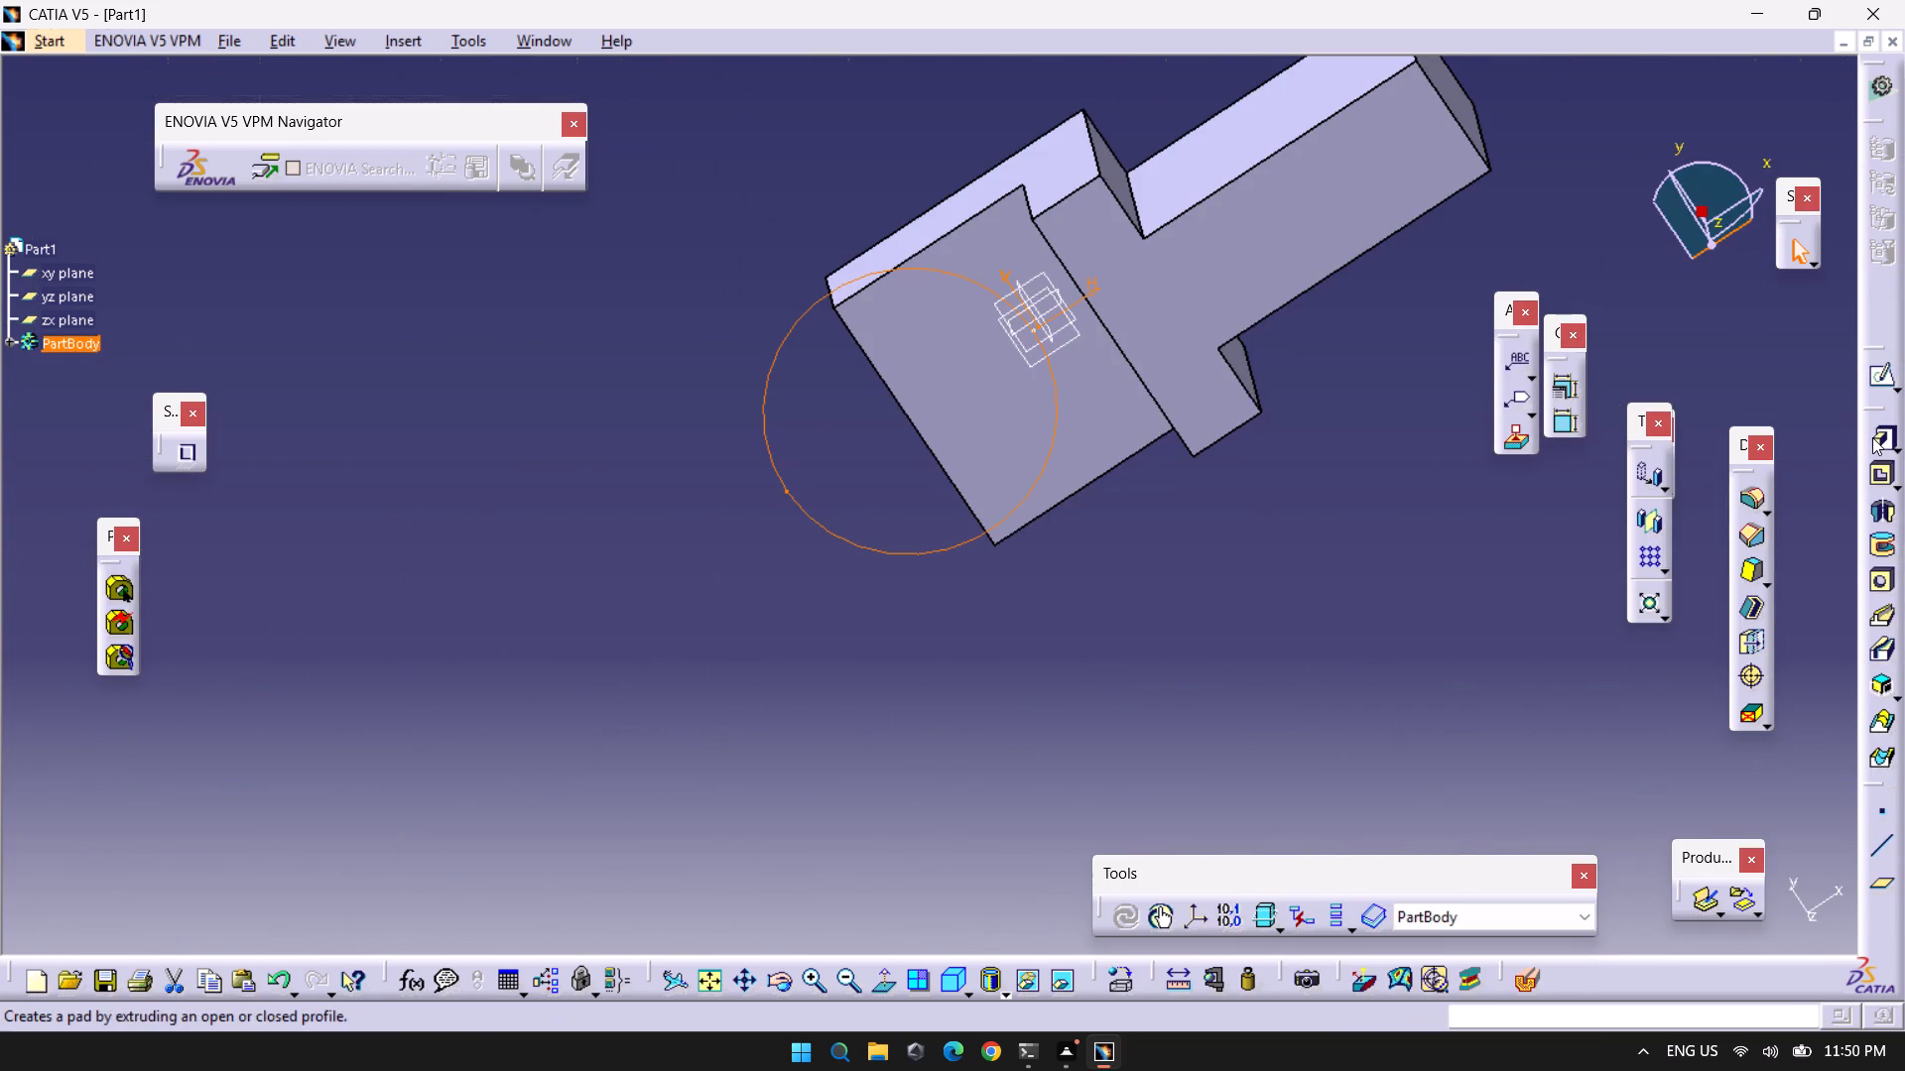
Pad the remaining large circle with a length of 24 mm and mirrored extent to form a solid cylinder.
{"action": "left_click", "coordinate": [1872, 437]}
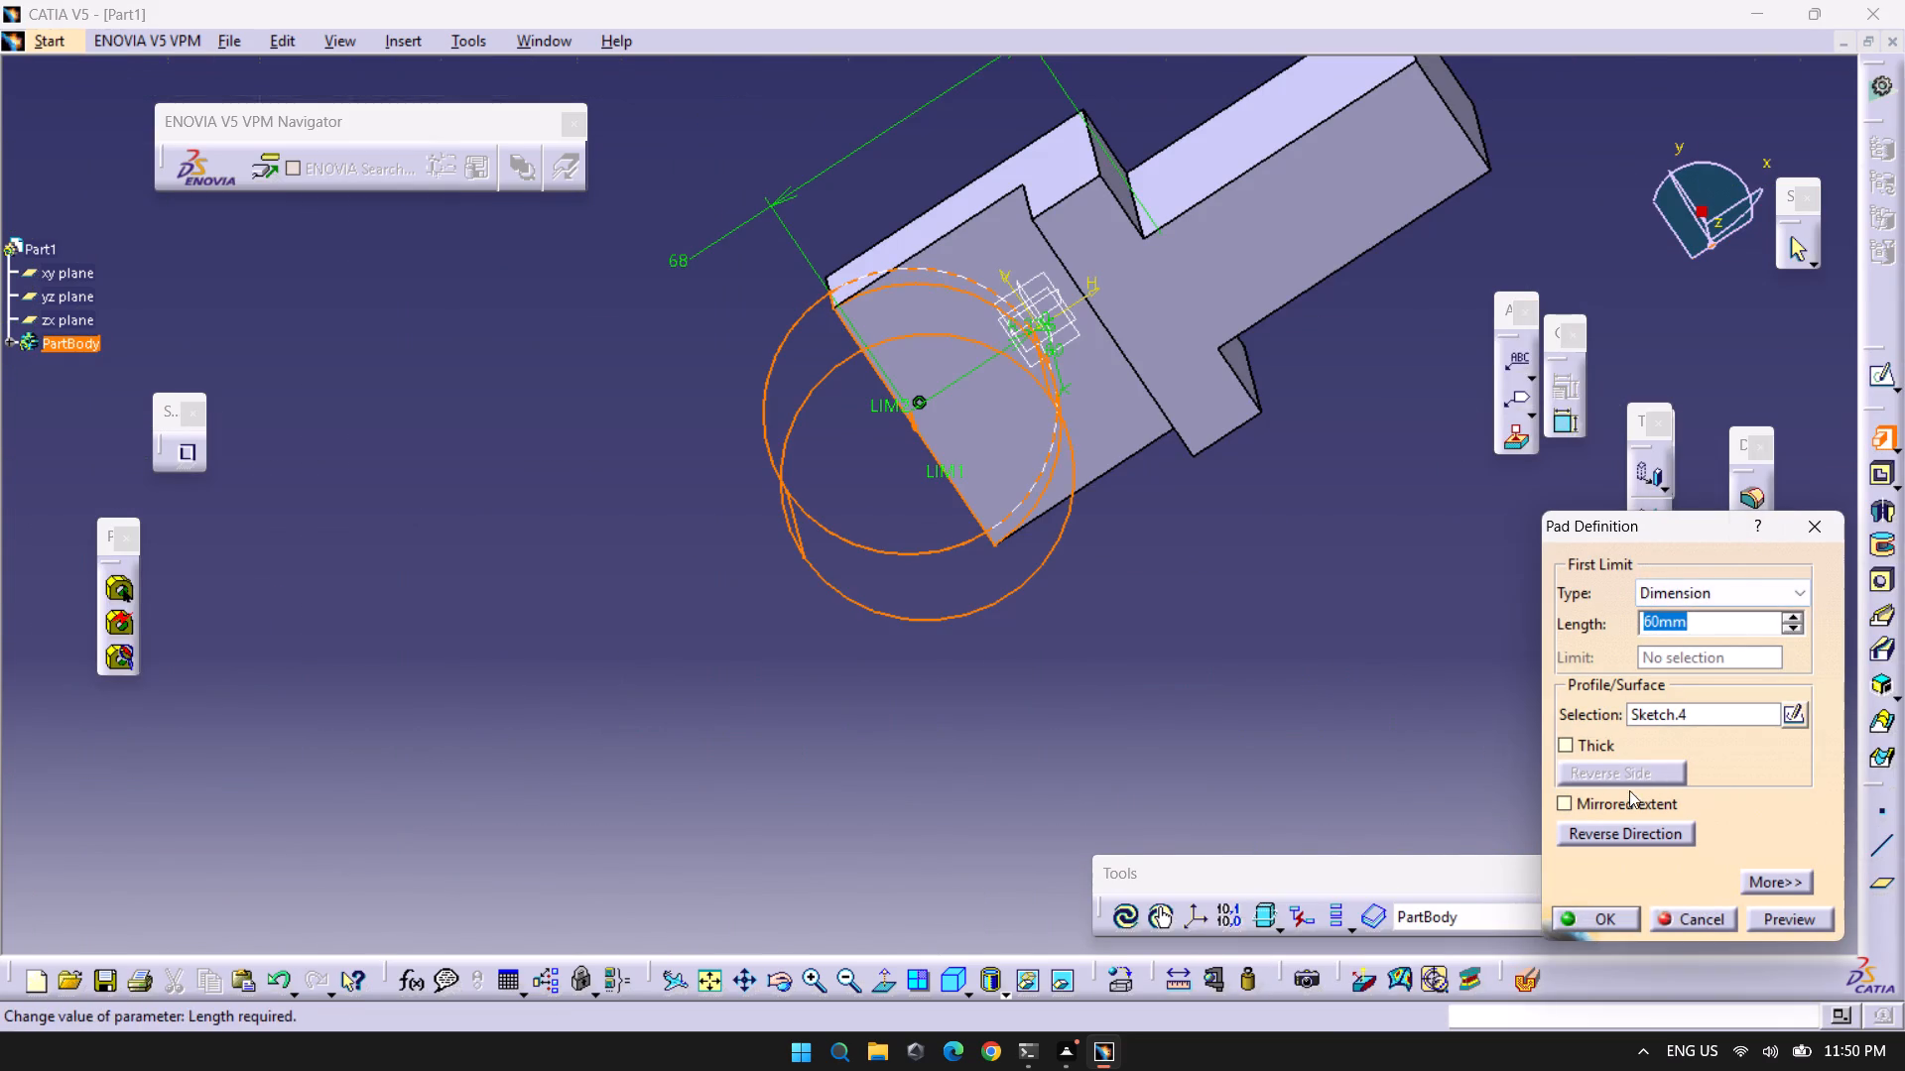
{"action": "left_click", "coordinate": [1553, 805]}
{"action": "left_click", "coordinate": [1560, 804]}
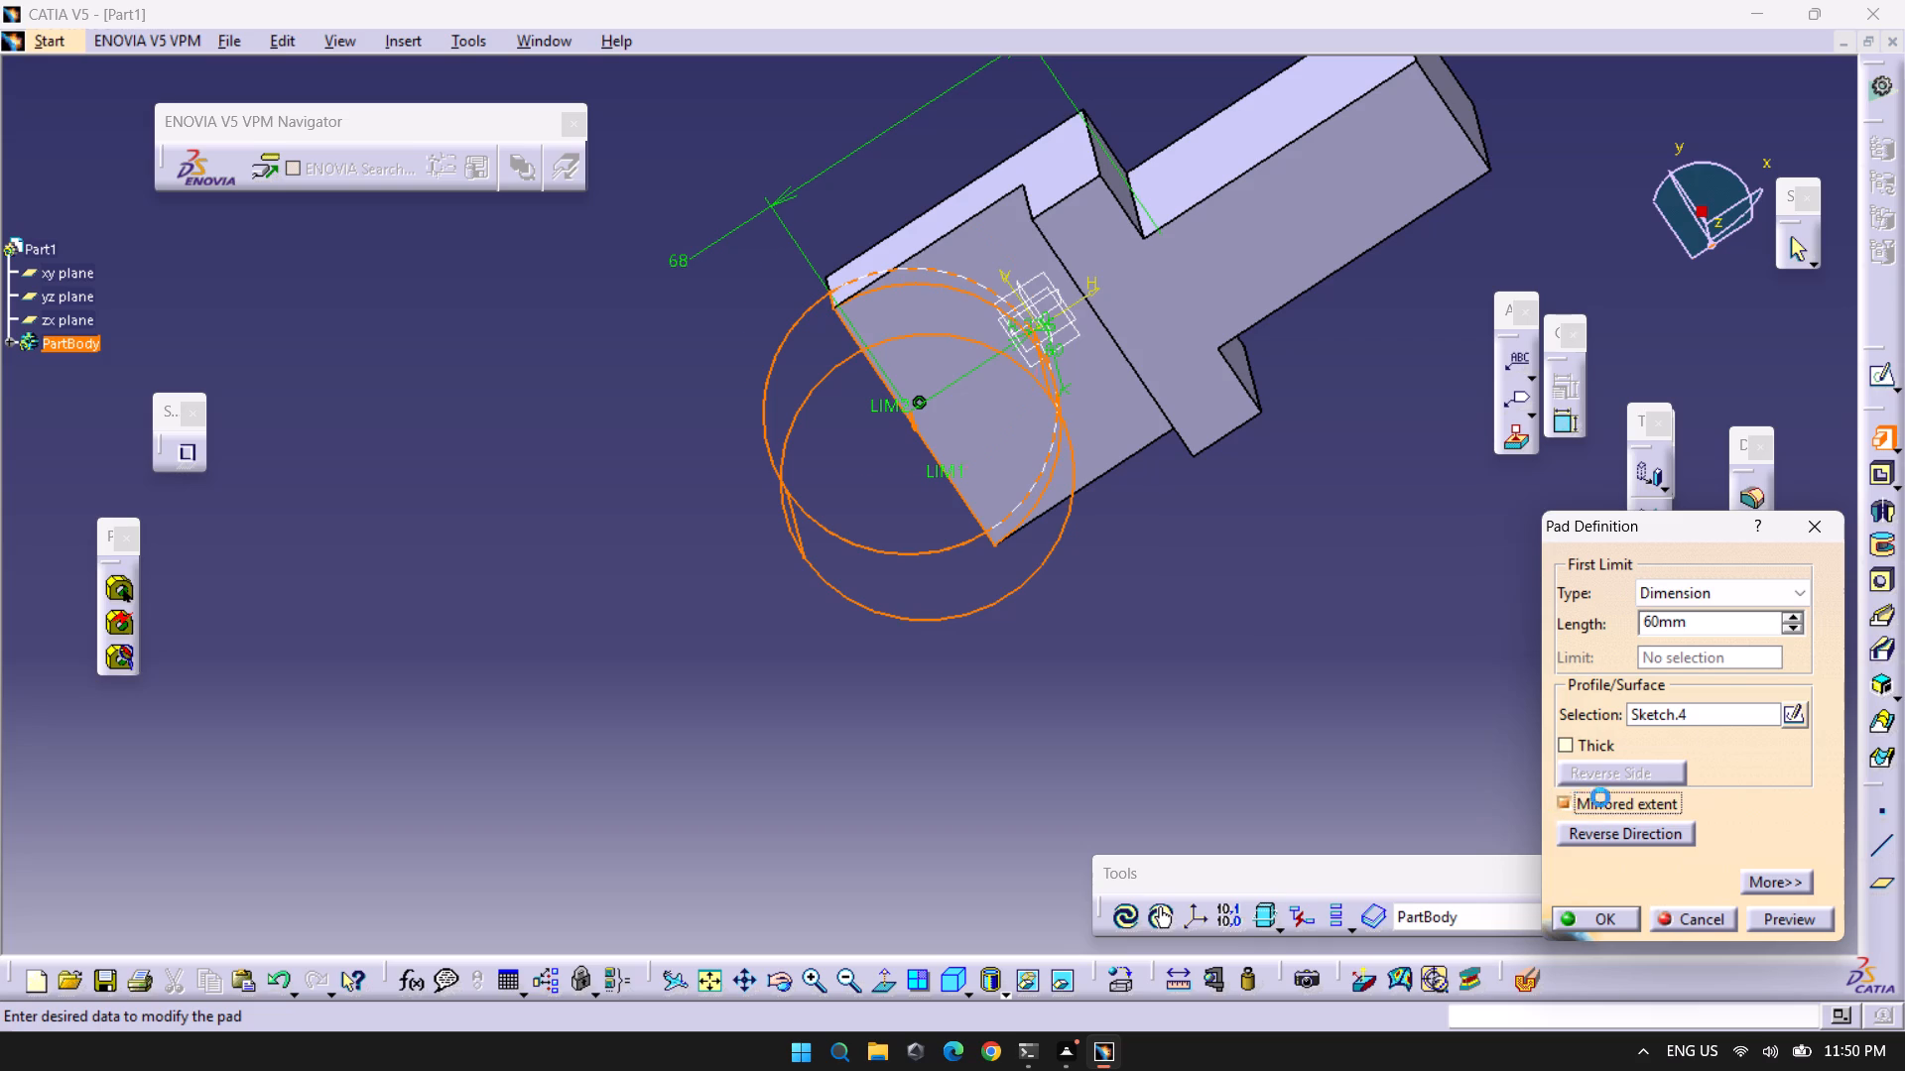
{"action": "double_click", "coordinate": [1730, 627]}
{"action": "type", "text": "24"}
{"action": "key", "text": "Return"}
{"action": "left_click", "coordinate": [840, 825]}
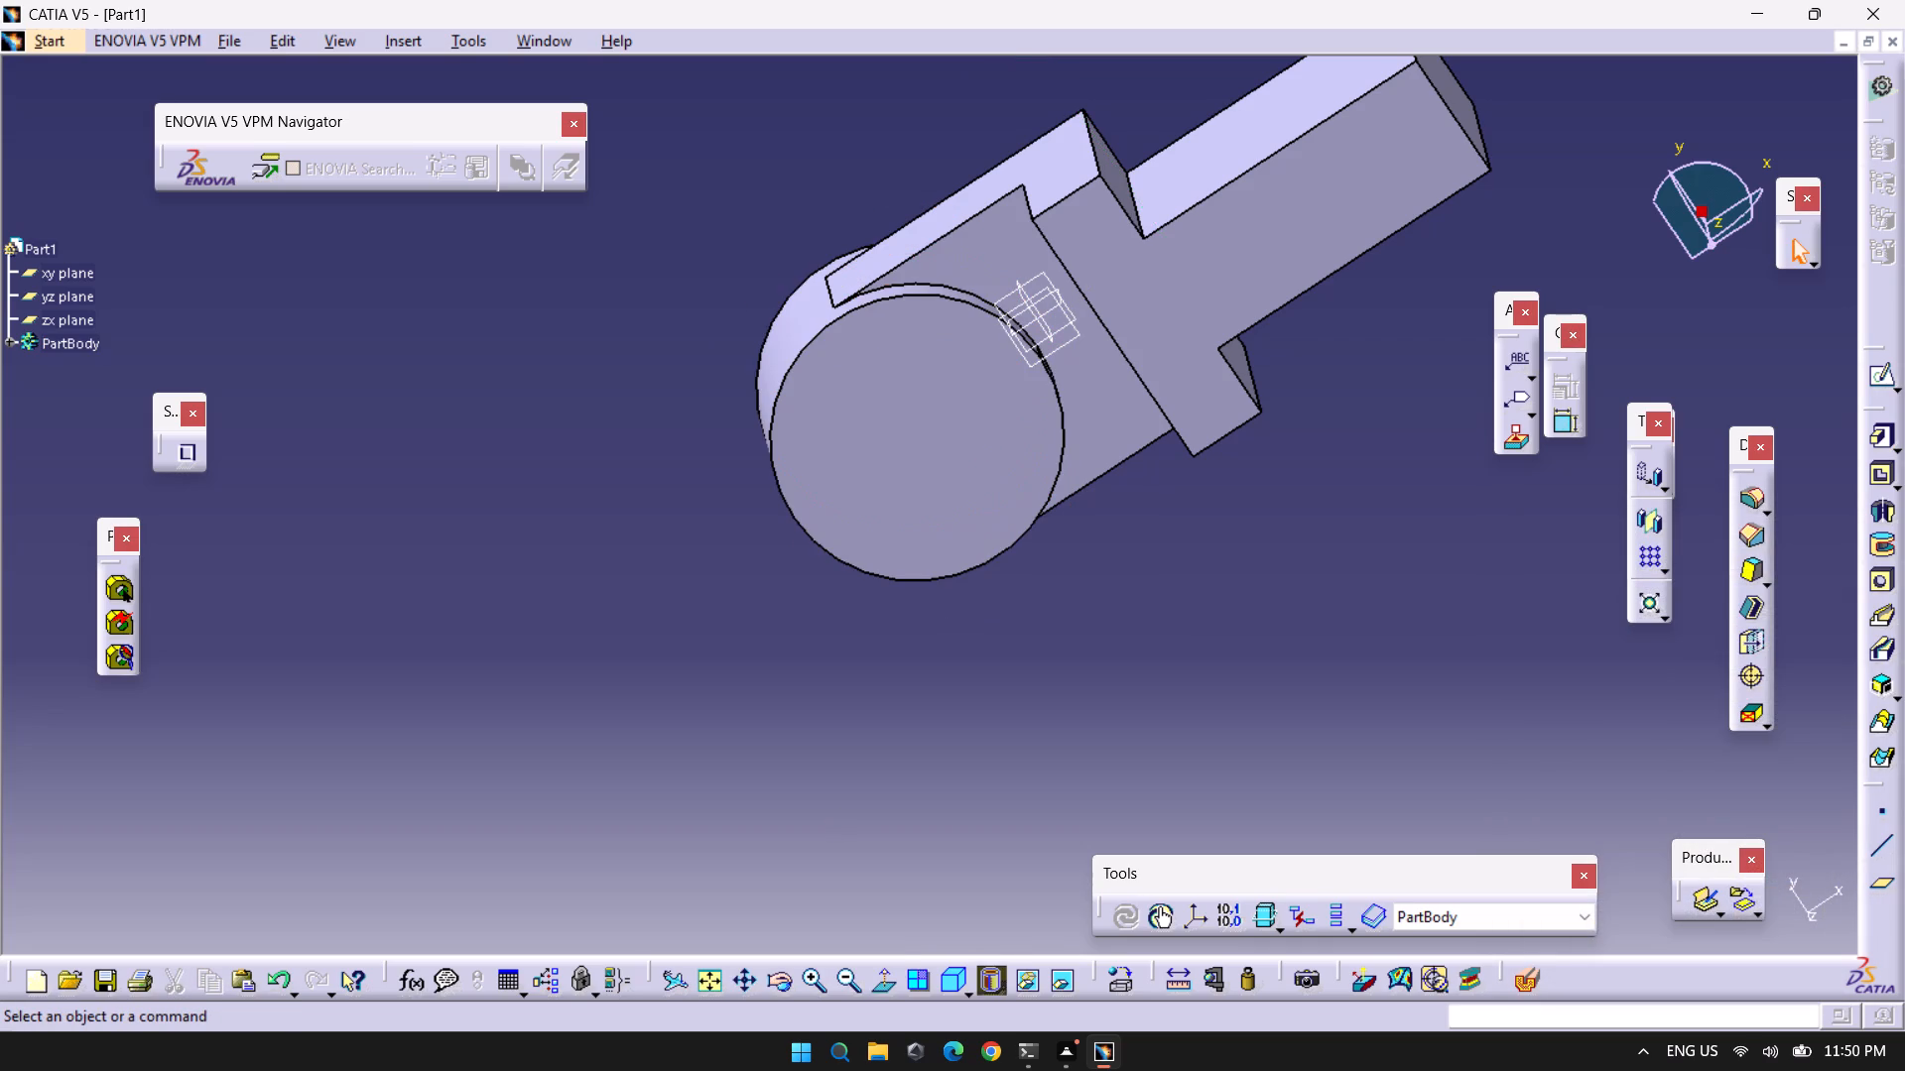
Try to add a reference dimension to the solid cylinder in the 3D view.
{"action": "middle_click_drag", "start_coordinate": [646, 596], "coordinate": [1093, 662]}
{"action": "right_click_drag", "start_coordinate": [646, 596], "coordinate": [1093, 662]}
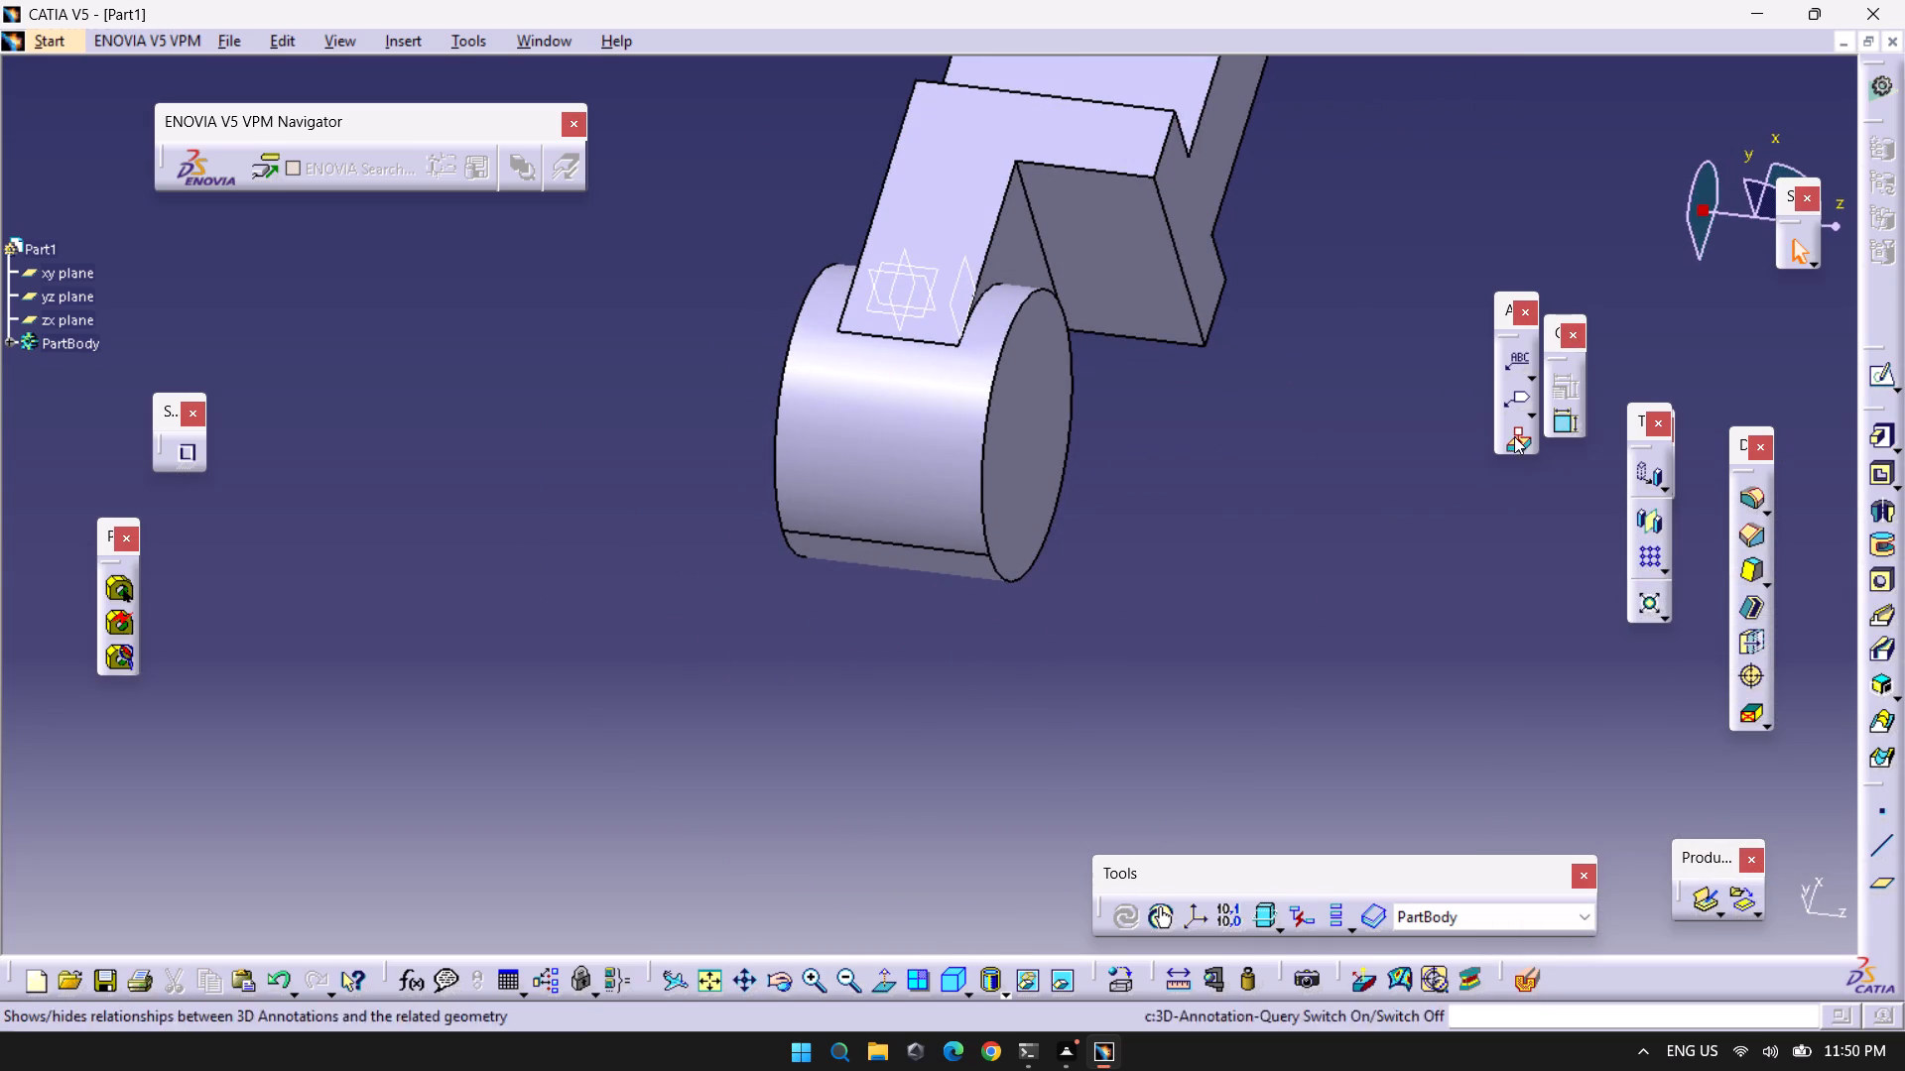
{"action": "left_click", "coordinate": [1563, 416]}
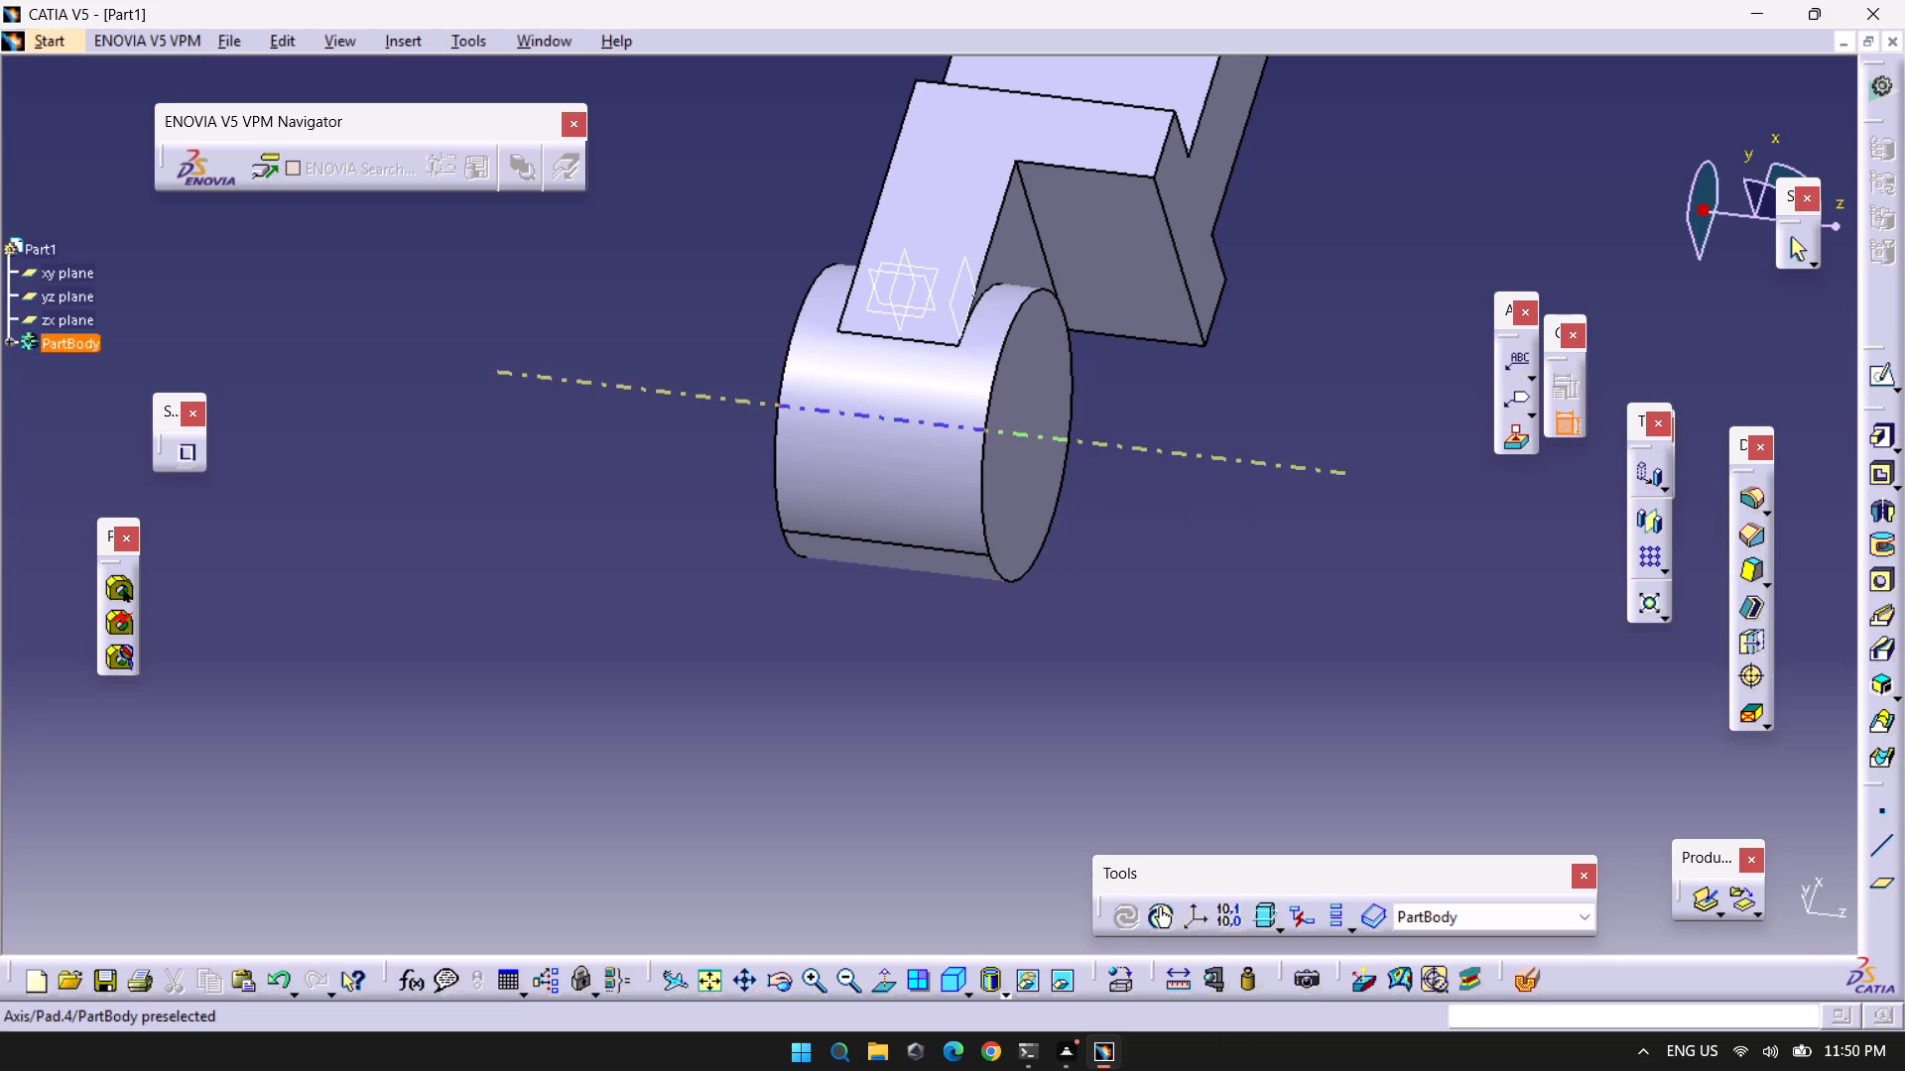
{"action": "left_click", "coordinate": [991, 403]}
{"action": "left_click", "coordinate": [781, 412]}
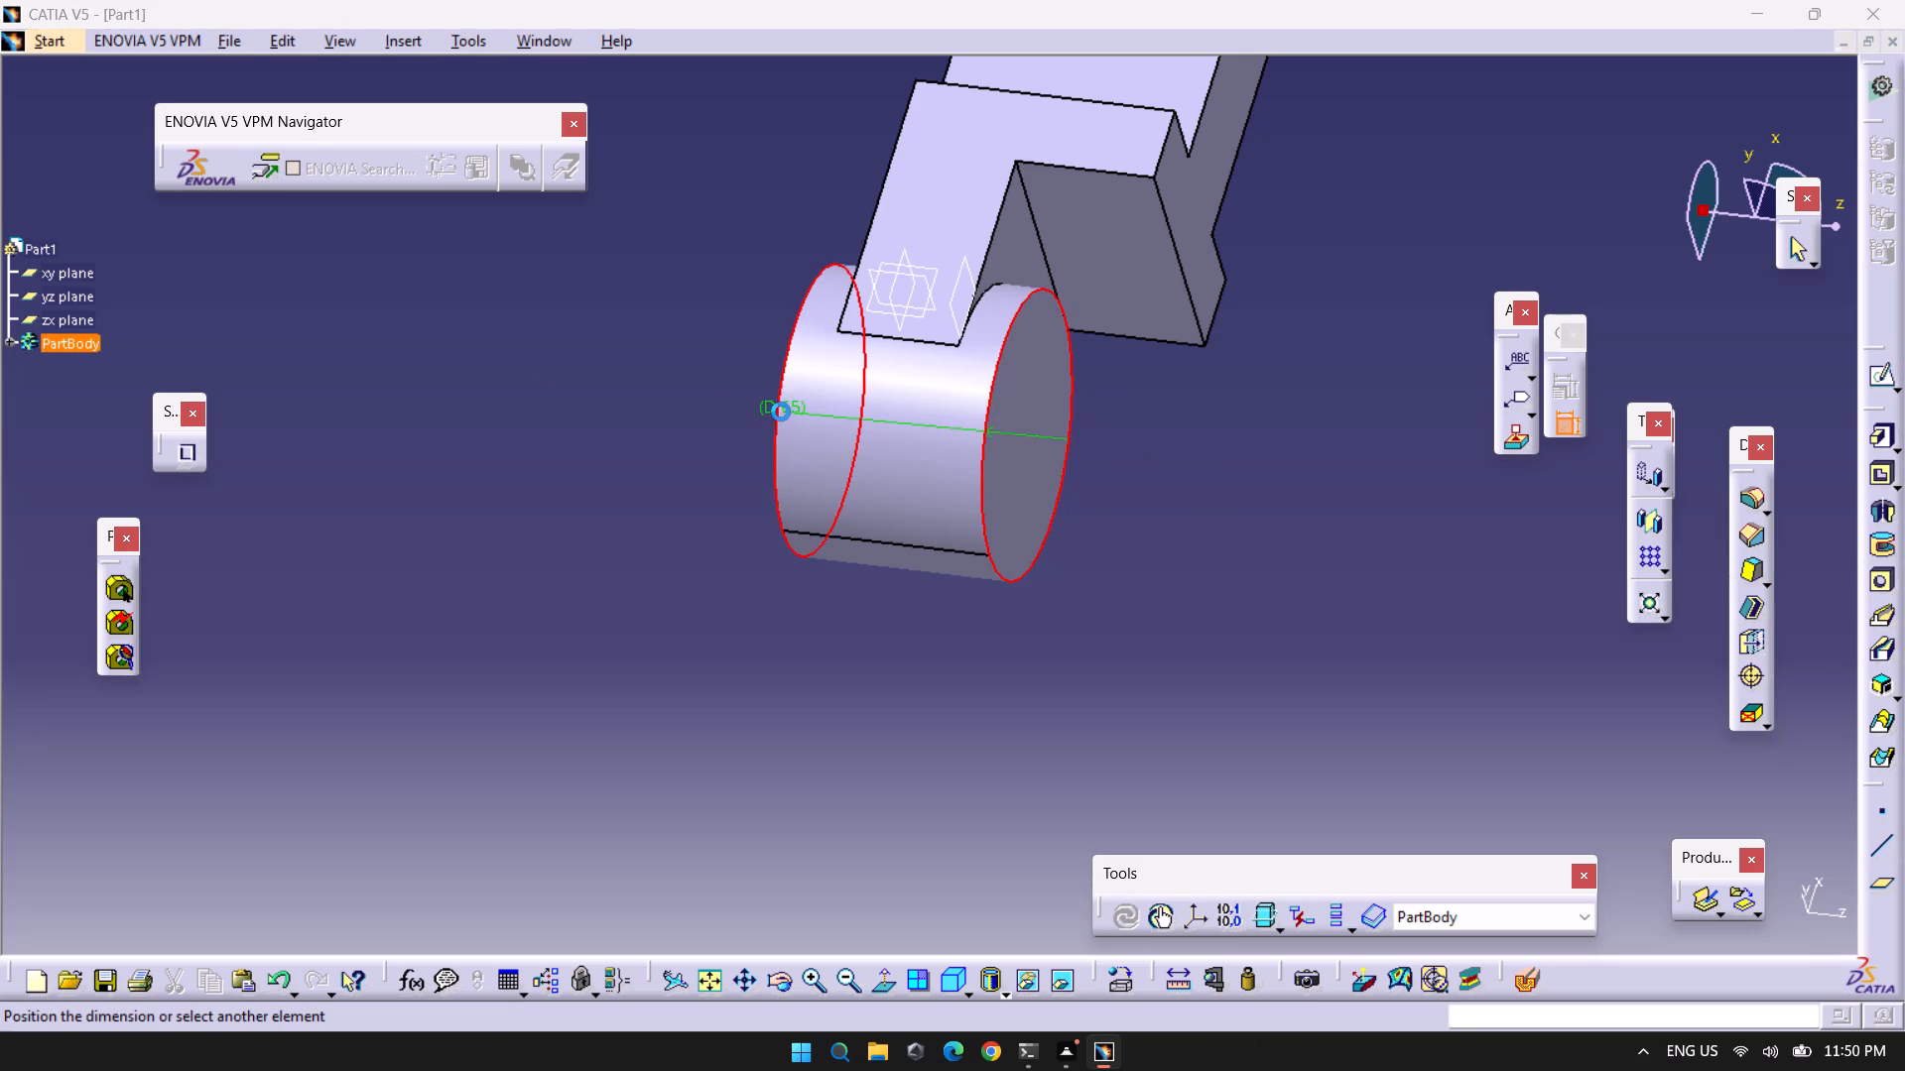
{"action": "left_click", "coordinate": [1062, 435]}
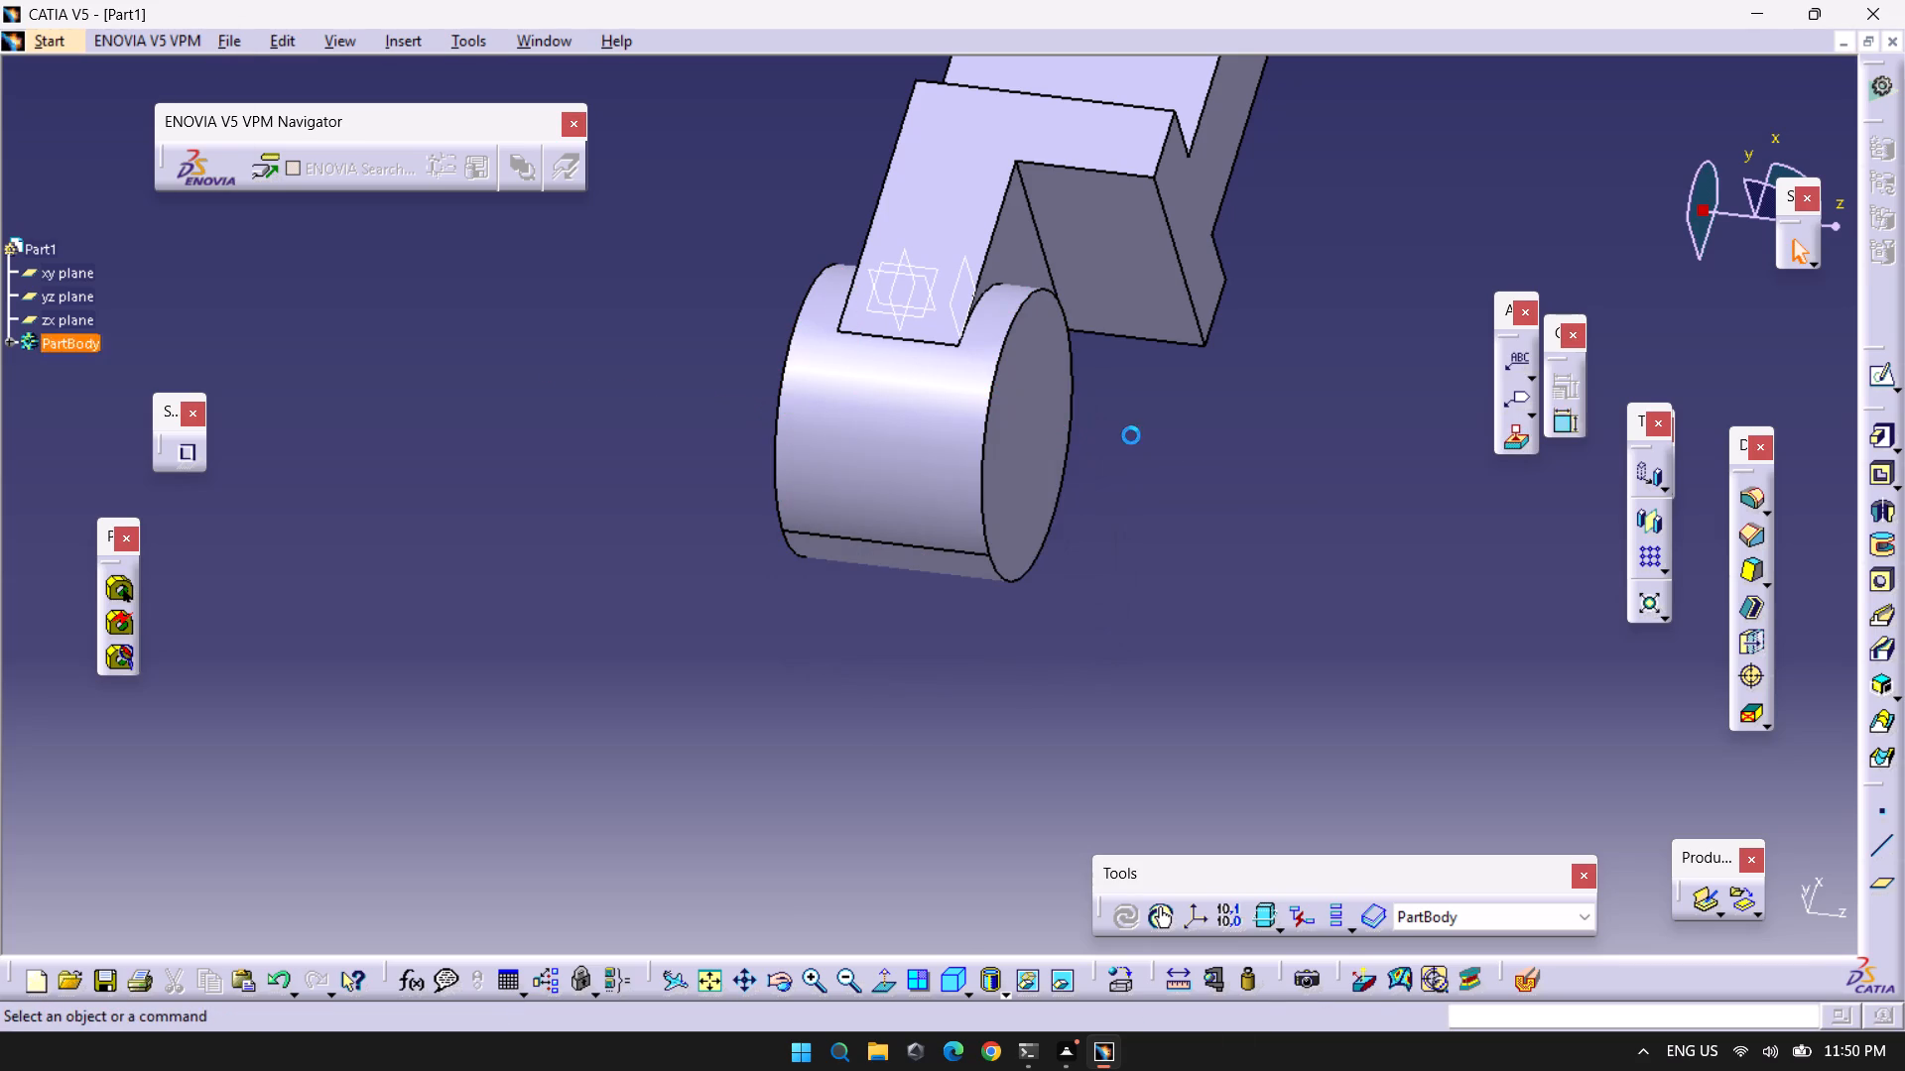
Open a new sketch on the upright wall's face on the cylinder side.
{"action": "left_click", "coordinate": [1894, 375]}
{"action": "left_click", "coordinate": [1832, 401]}
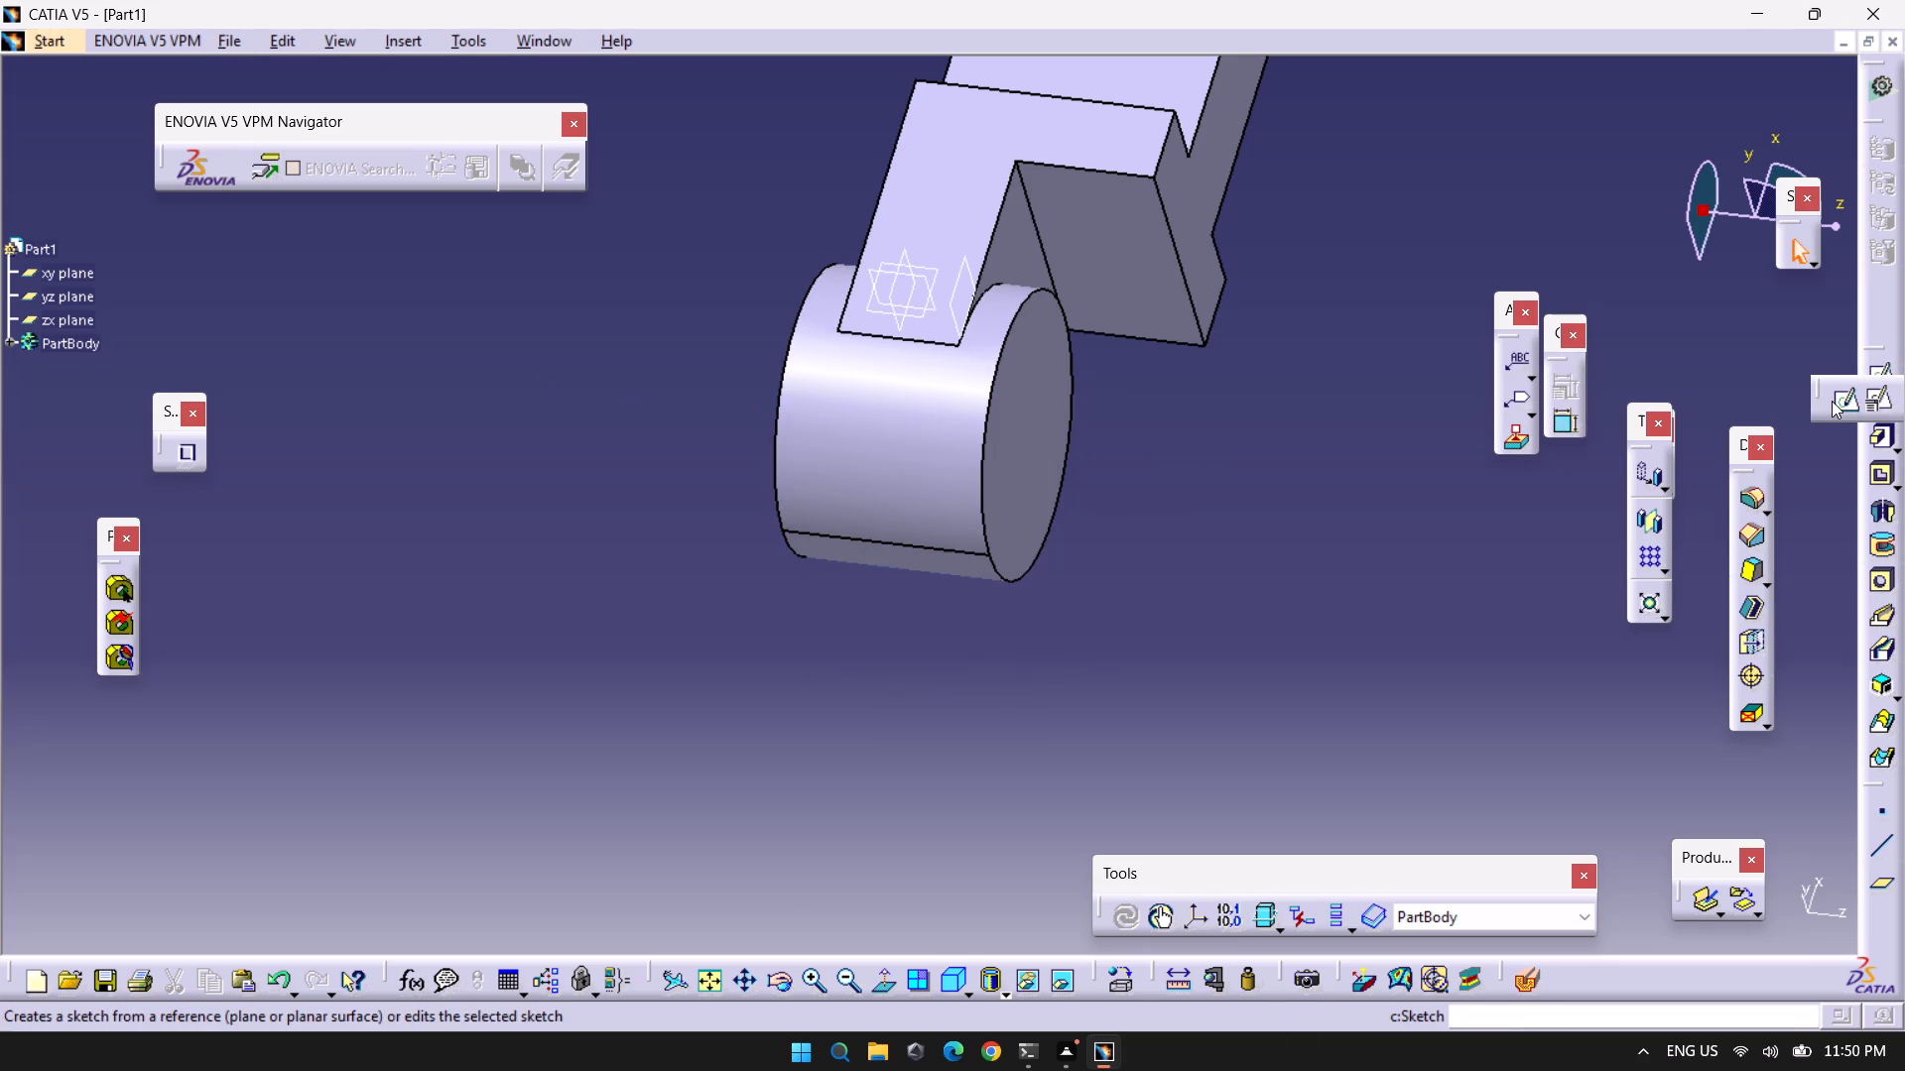
{"action": "left_click", "coordinate": [1120, 237]}
{"action": "middle_click_drag", "start_coordinate": [950, 435], "coordinate": [988, 430]}
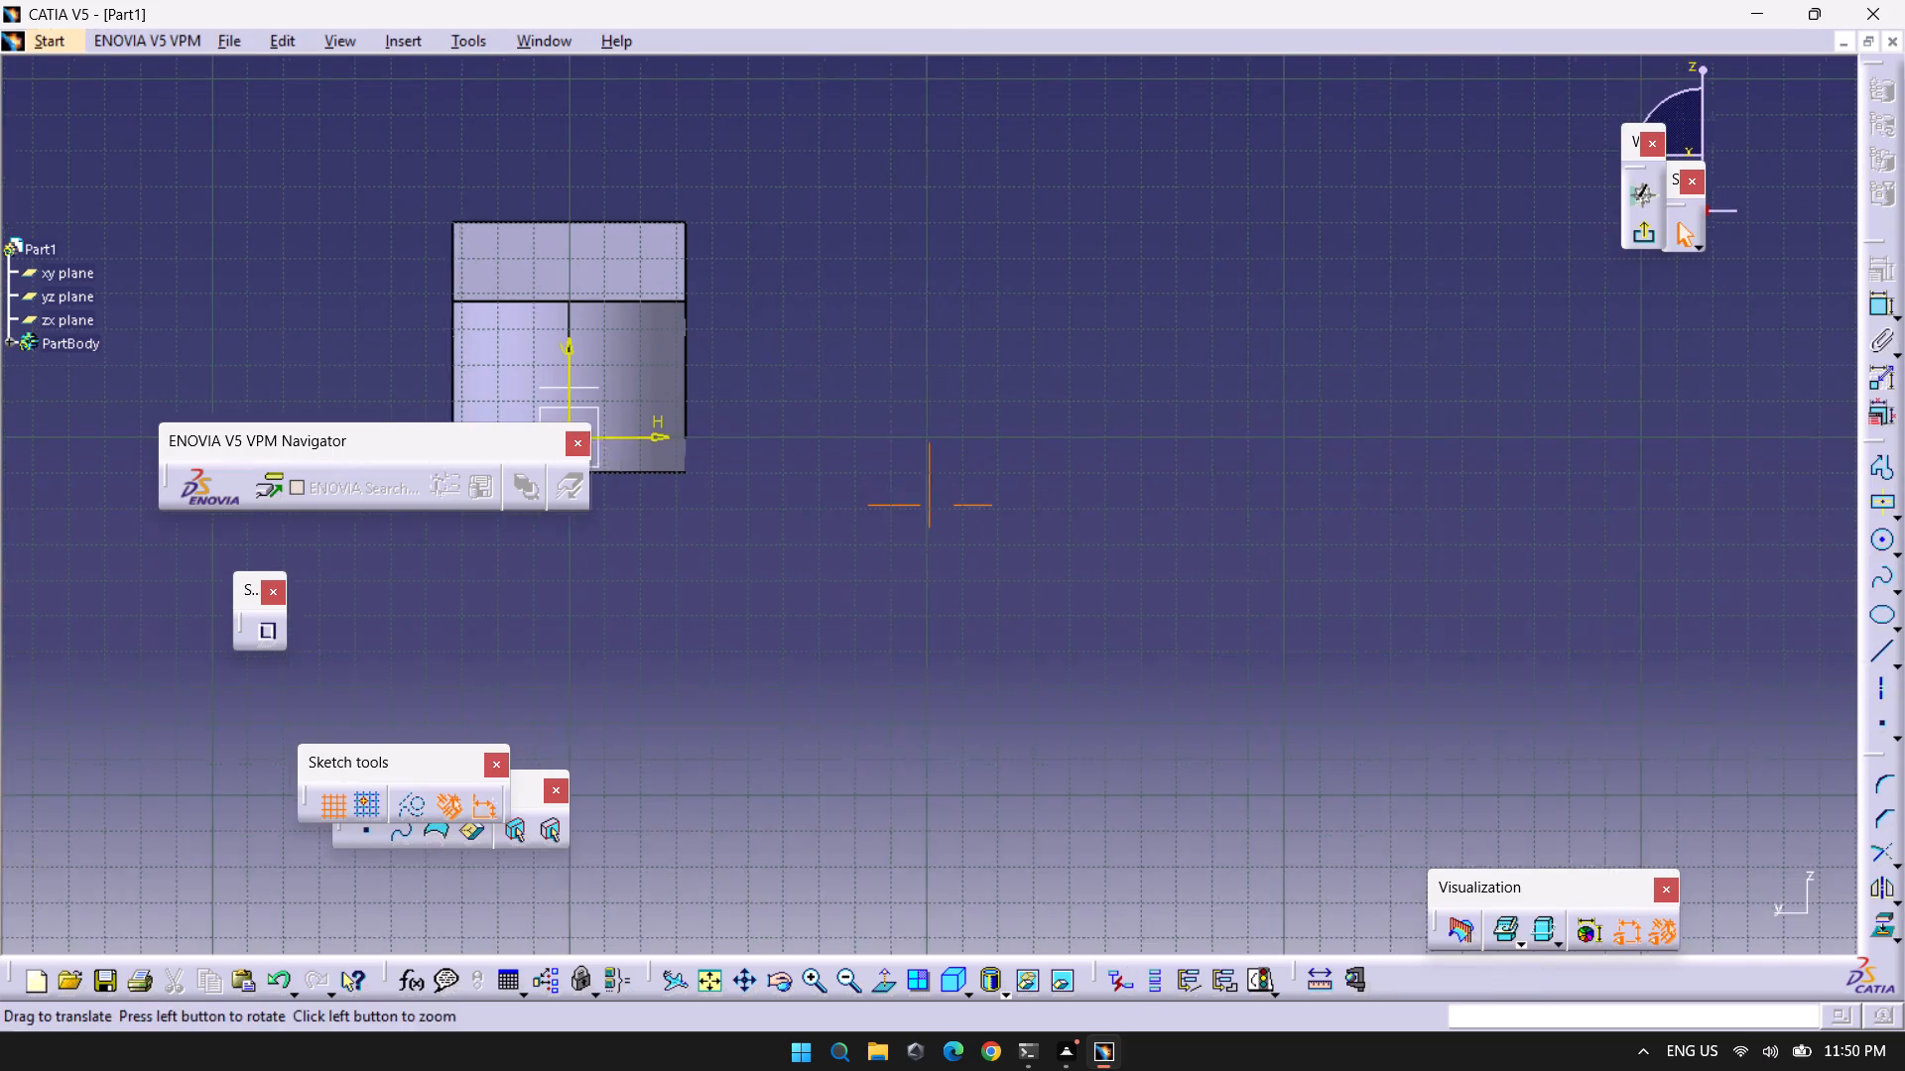
{"action": "middle_click_drag", "start_coordinate": [988, 430], "coordinate": [1370, 393]}
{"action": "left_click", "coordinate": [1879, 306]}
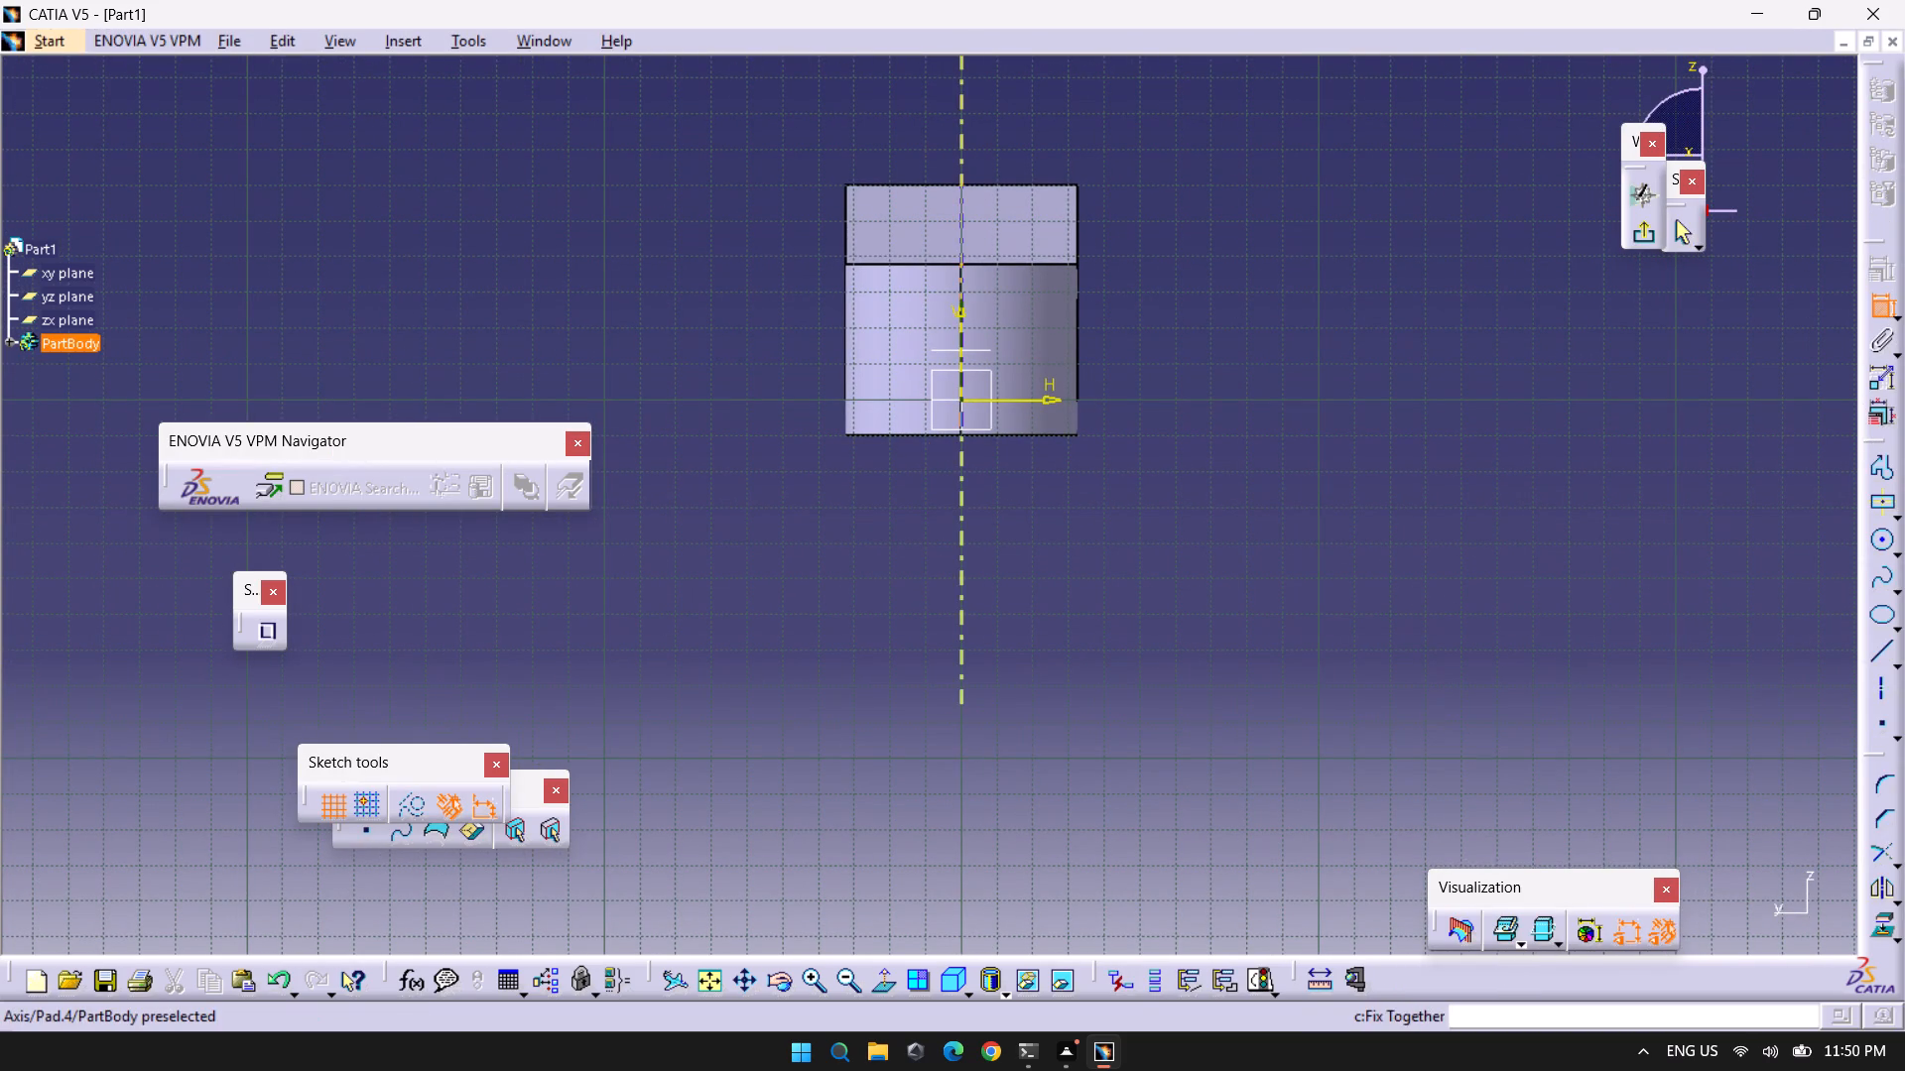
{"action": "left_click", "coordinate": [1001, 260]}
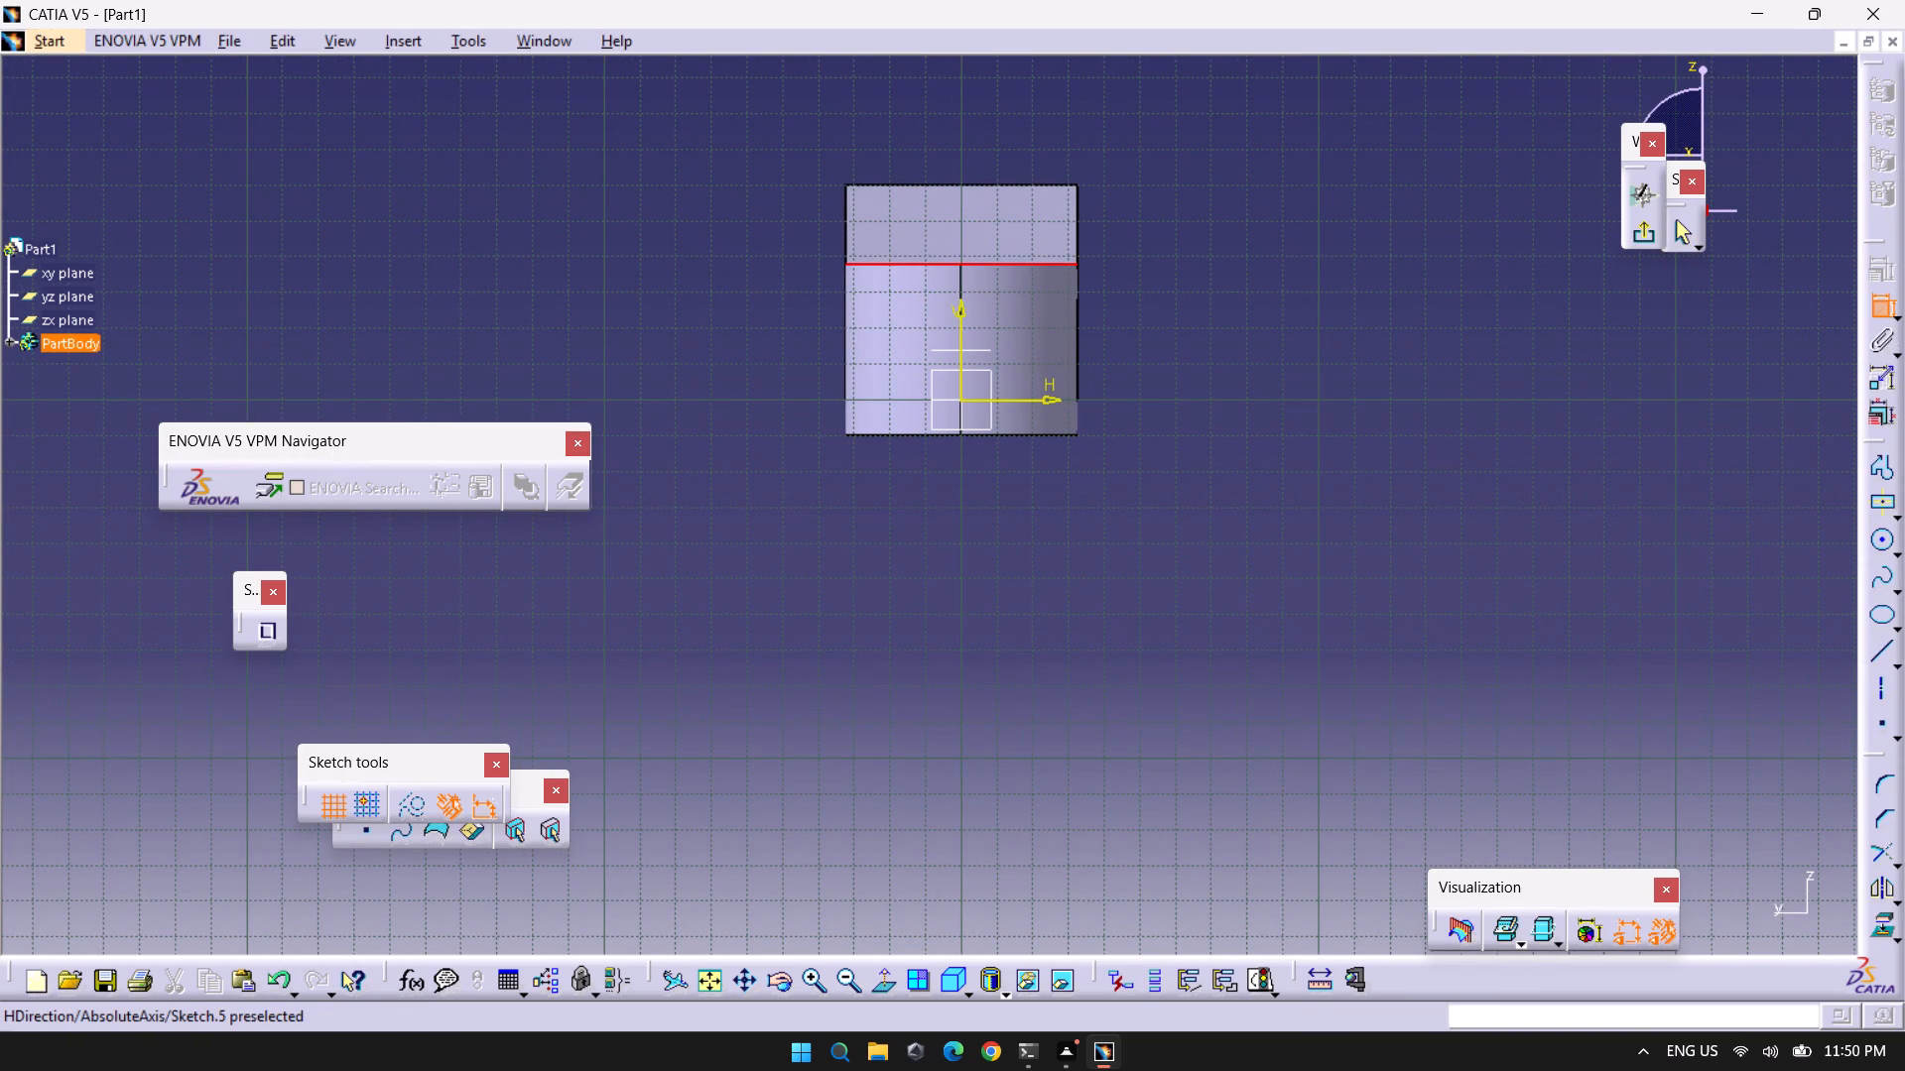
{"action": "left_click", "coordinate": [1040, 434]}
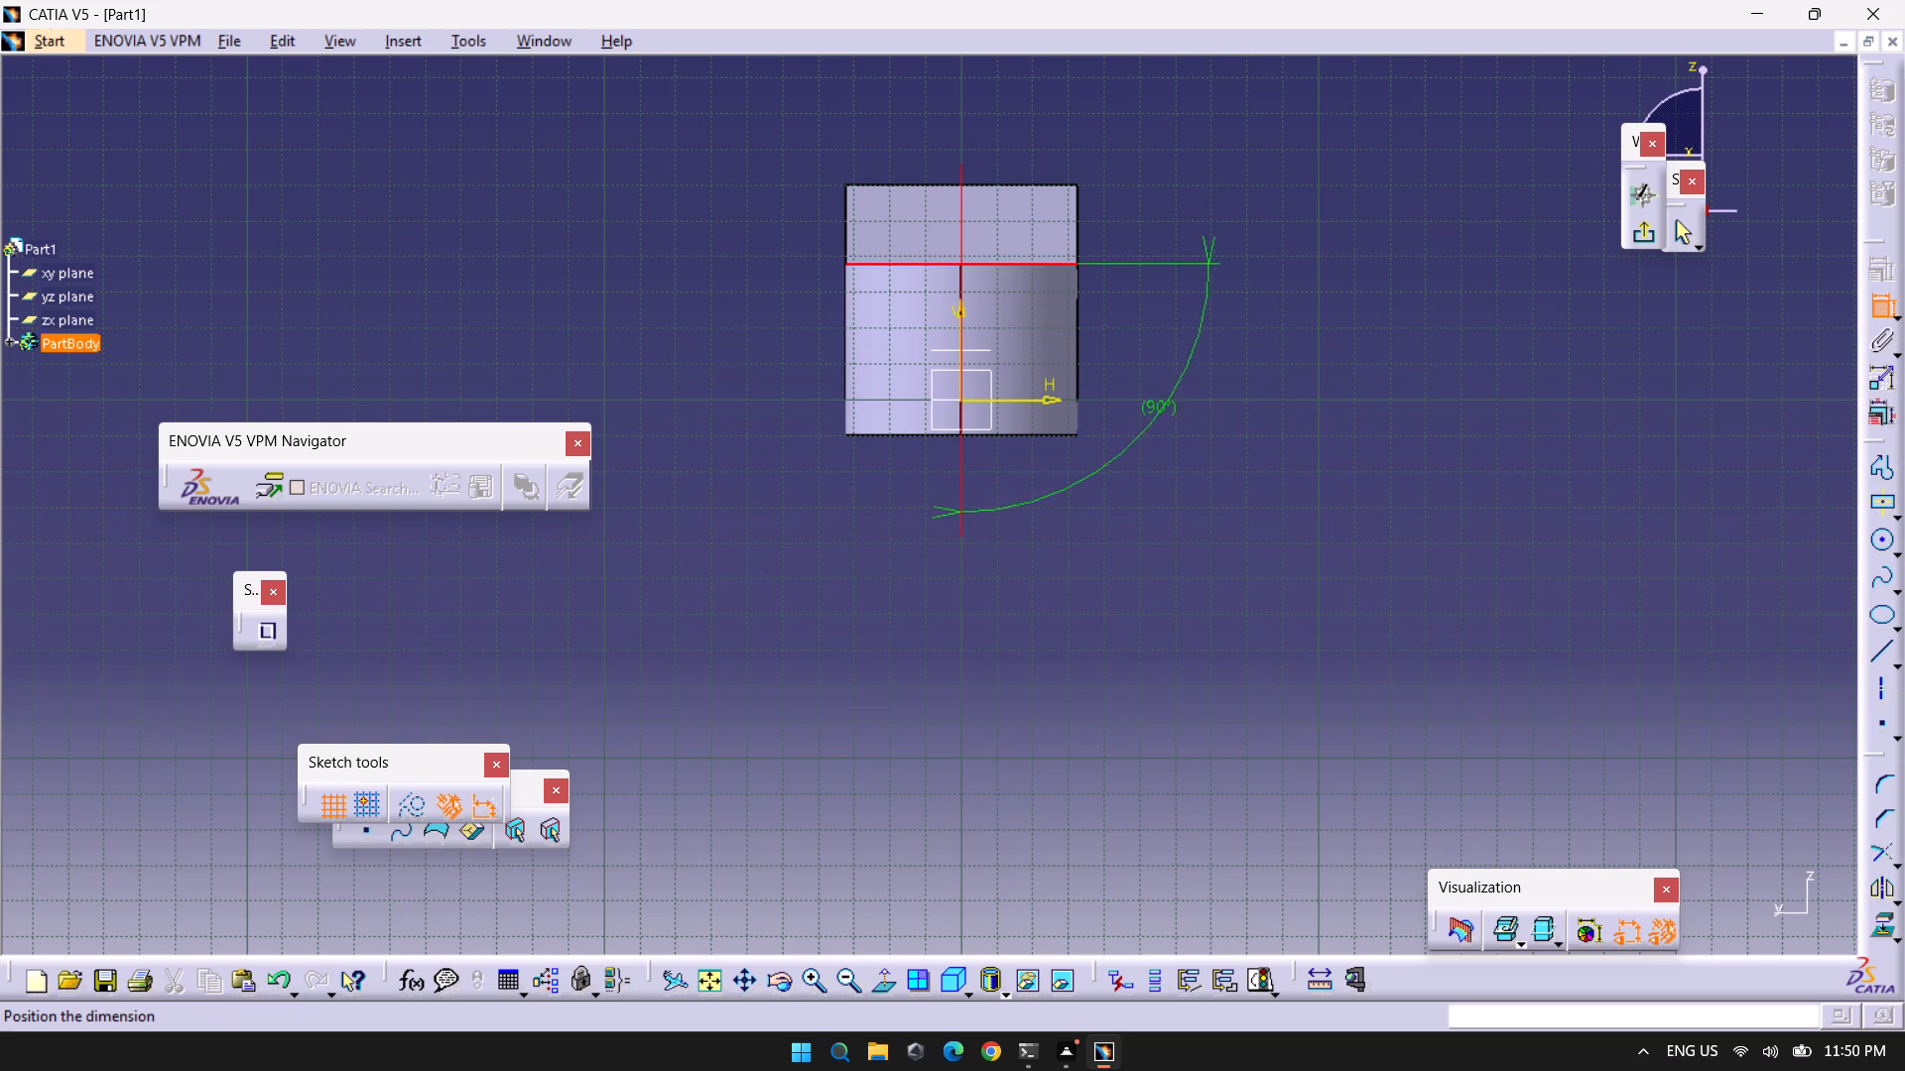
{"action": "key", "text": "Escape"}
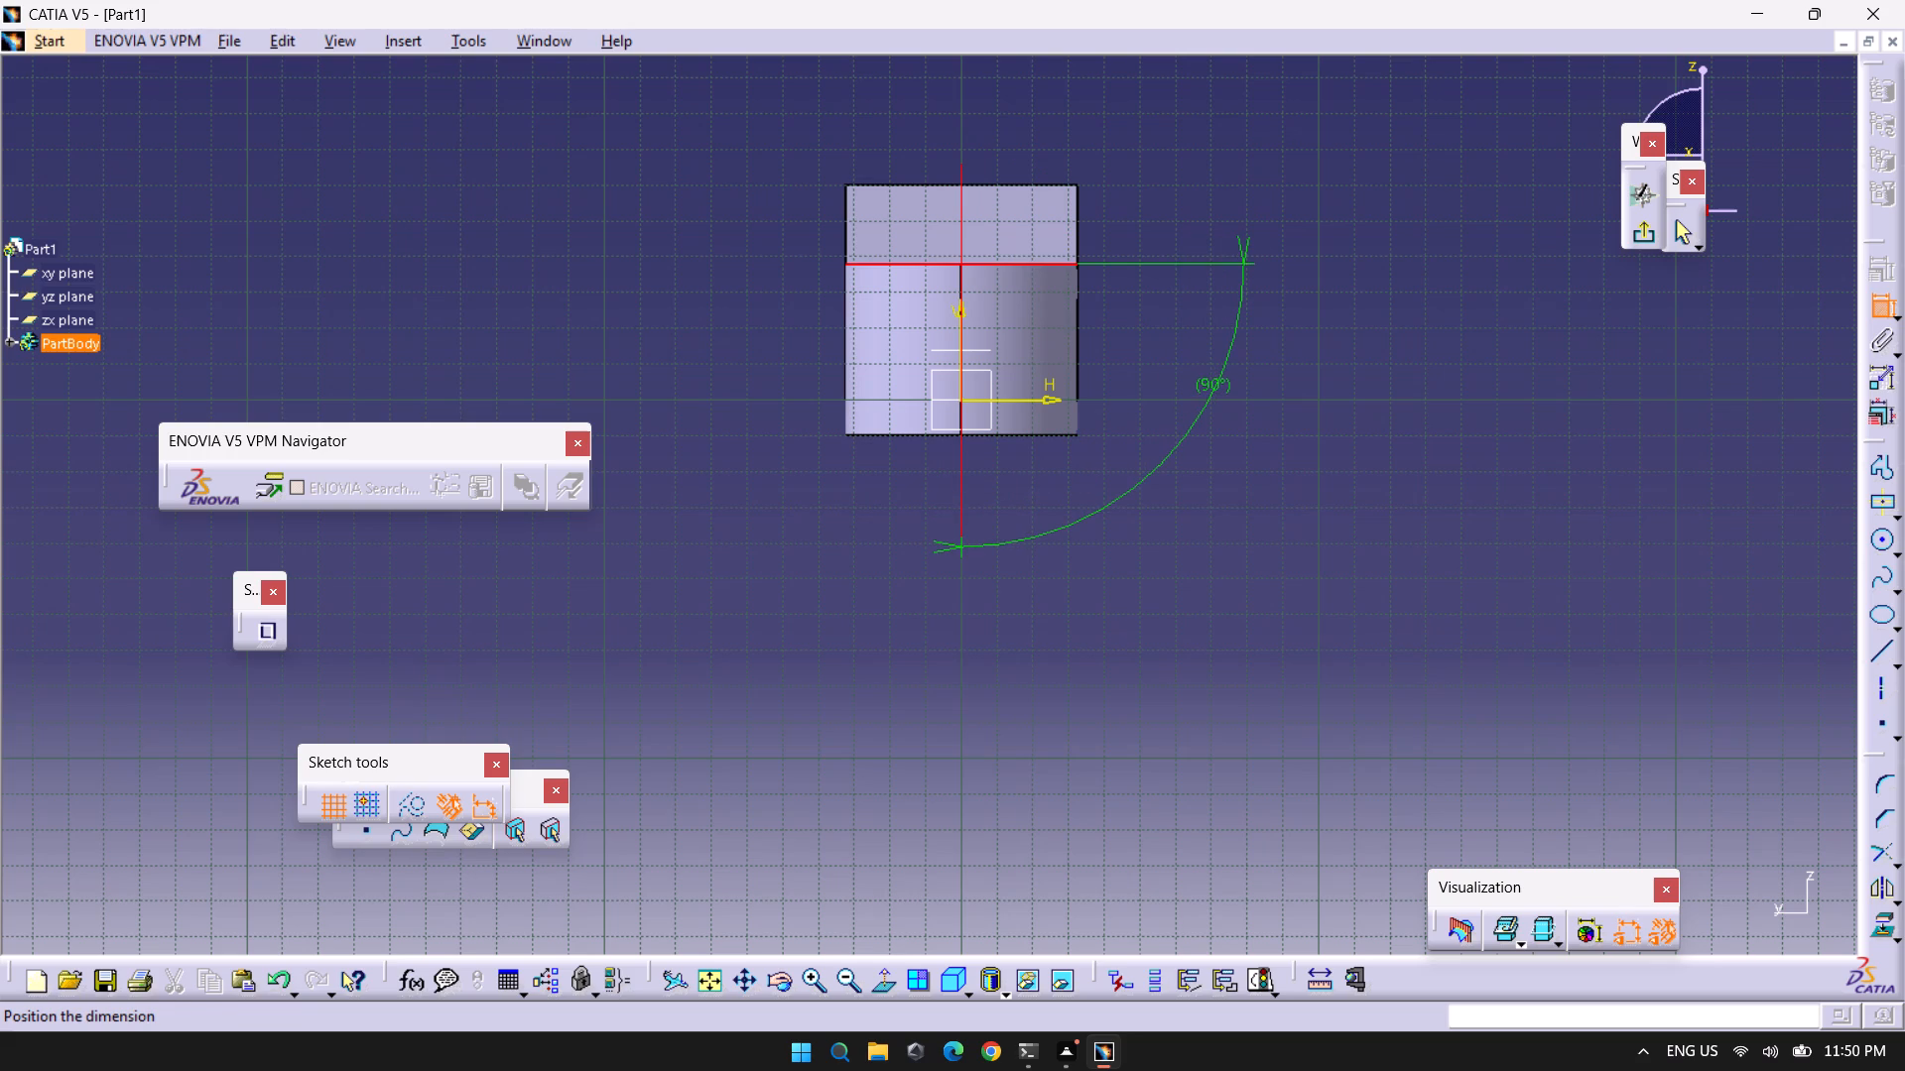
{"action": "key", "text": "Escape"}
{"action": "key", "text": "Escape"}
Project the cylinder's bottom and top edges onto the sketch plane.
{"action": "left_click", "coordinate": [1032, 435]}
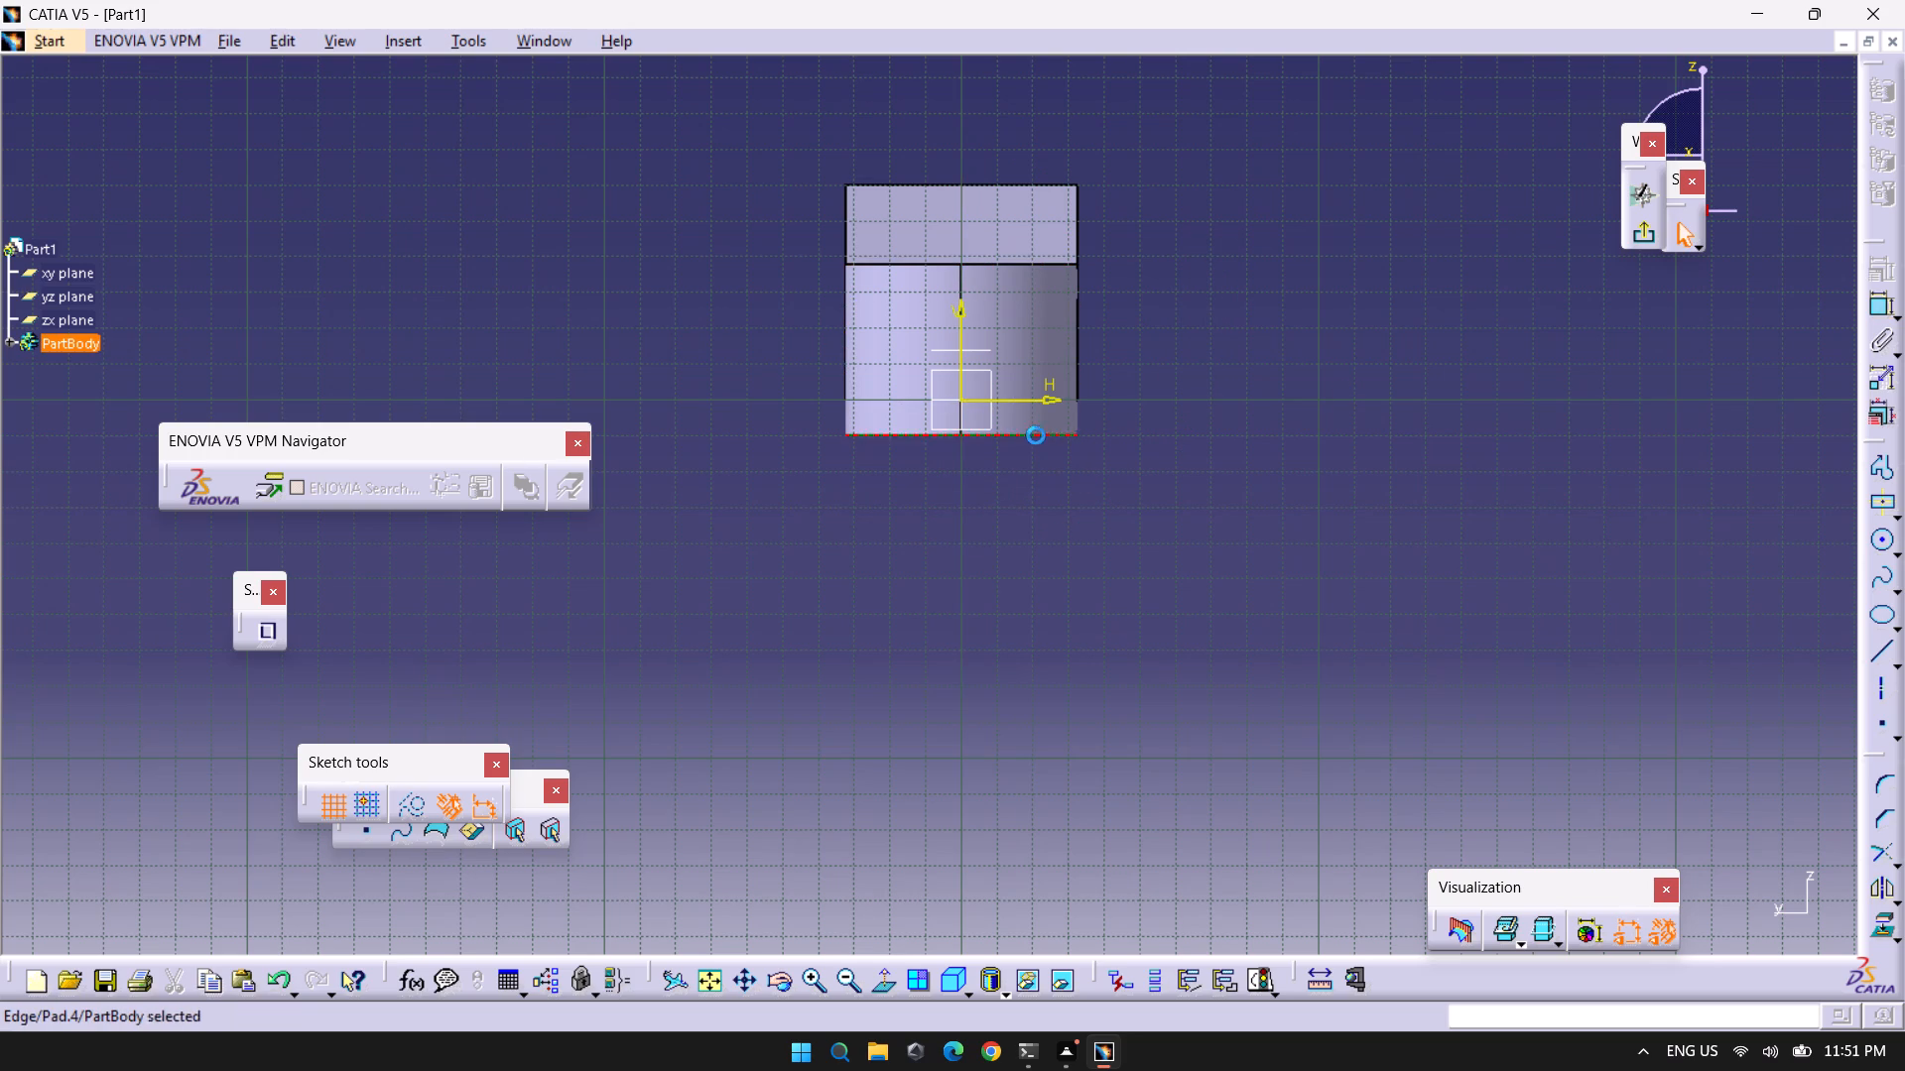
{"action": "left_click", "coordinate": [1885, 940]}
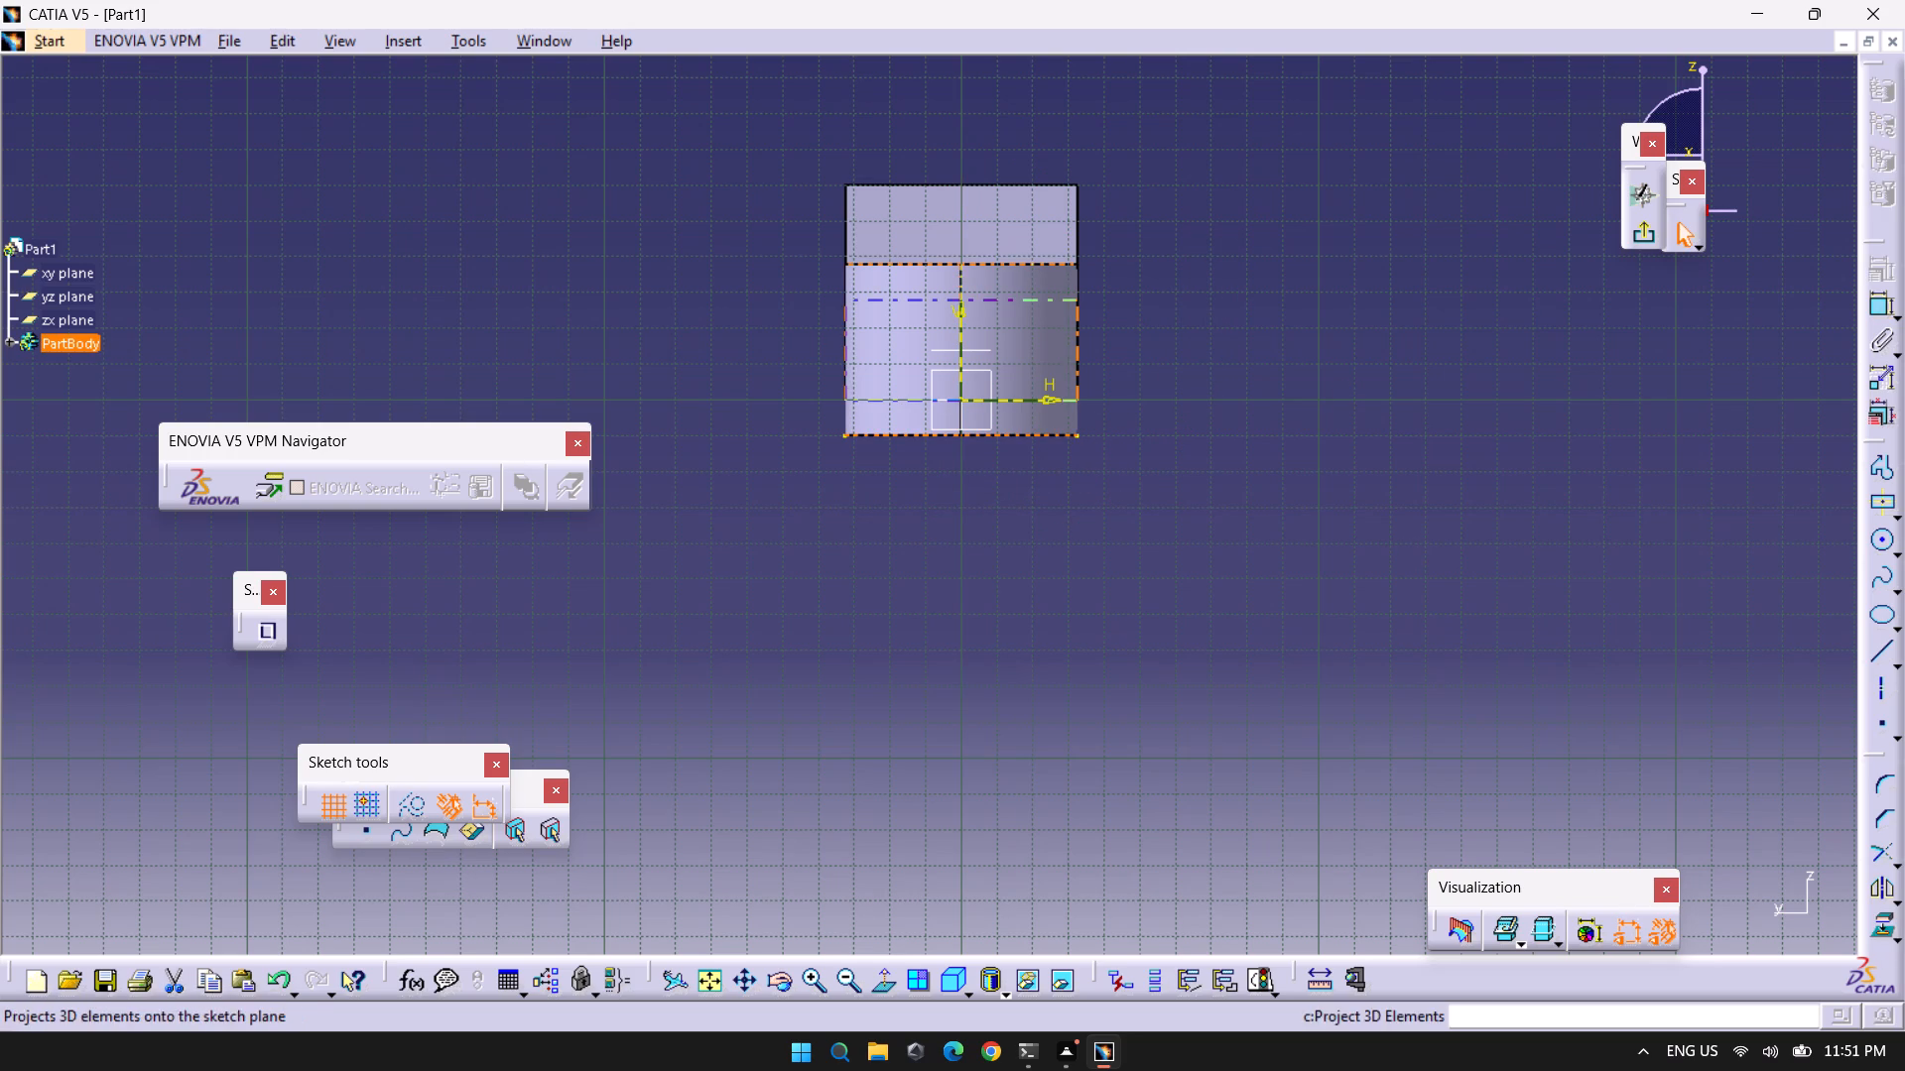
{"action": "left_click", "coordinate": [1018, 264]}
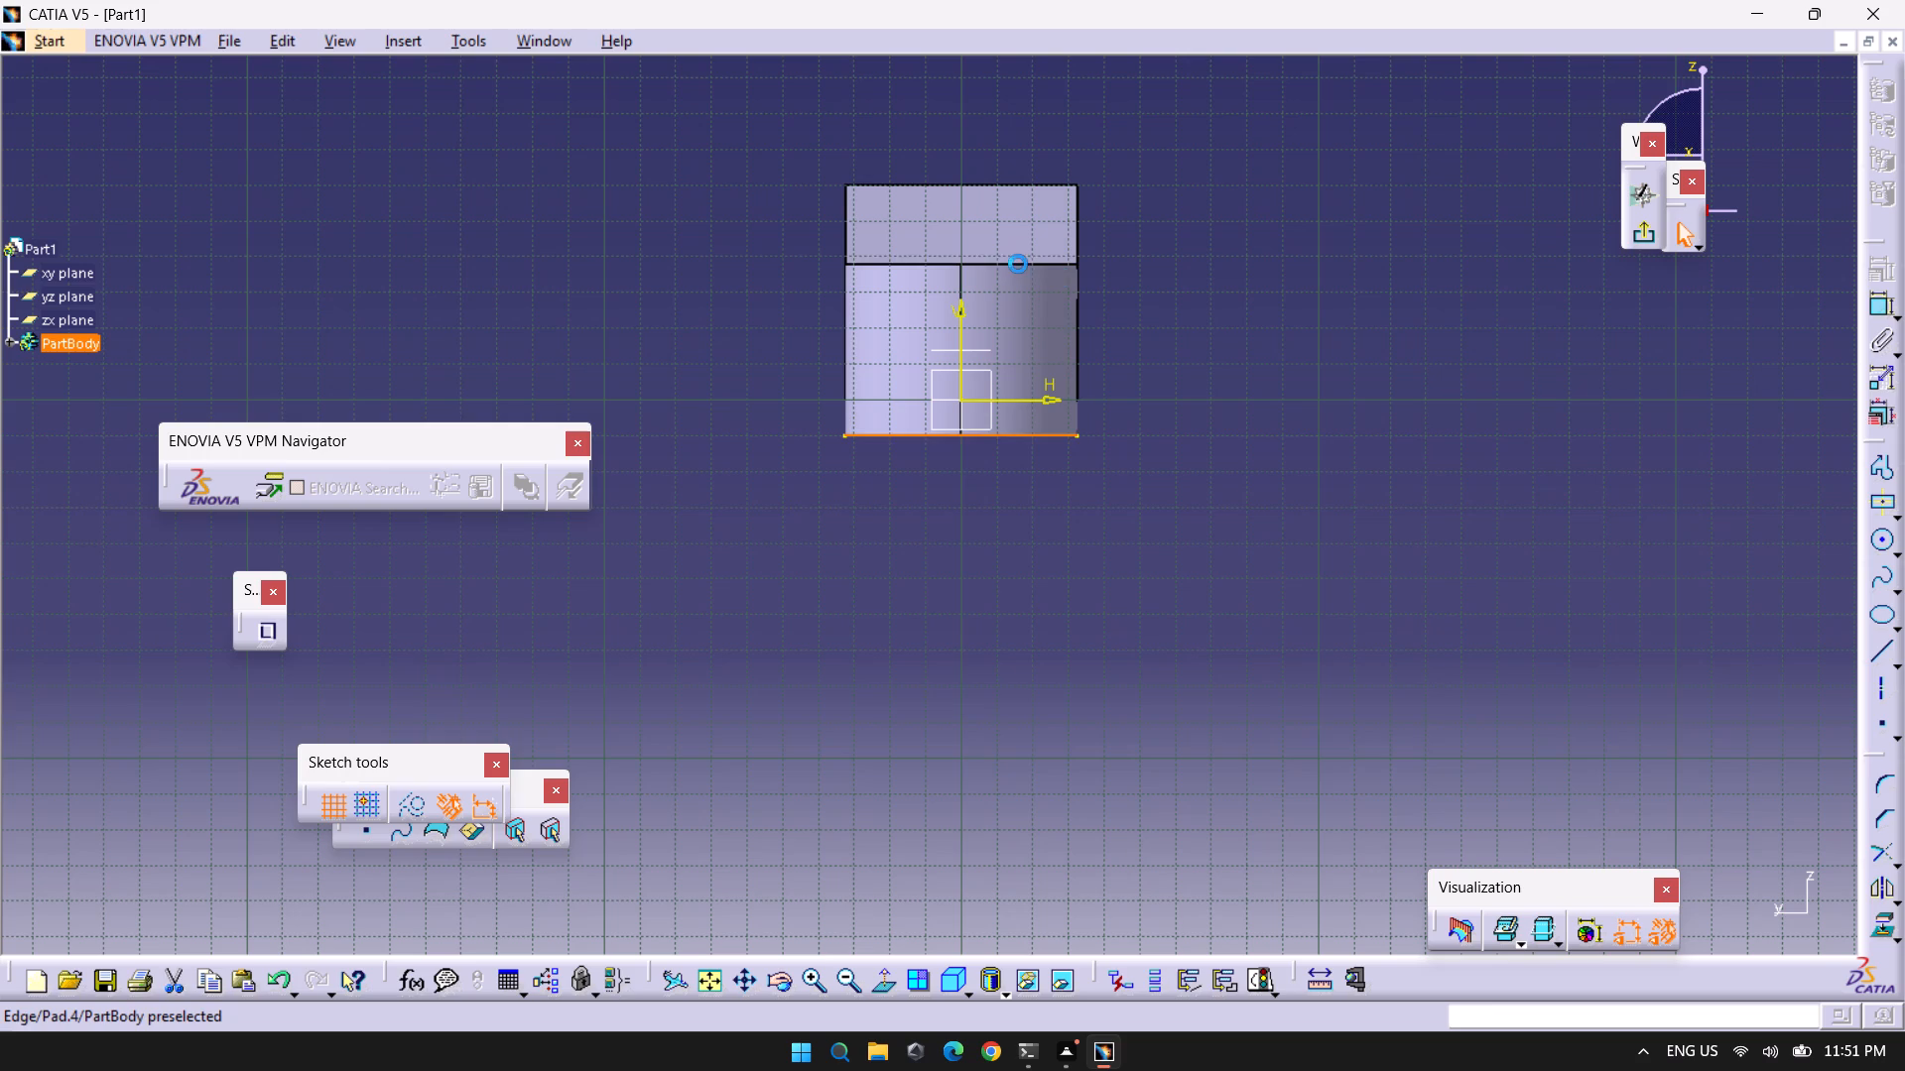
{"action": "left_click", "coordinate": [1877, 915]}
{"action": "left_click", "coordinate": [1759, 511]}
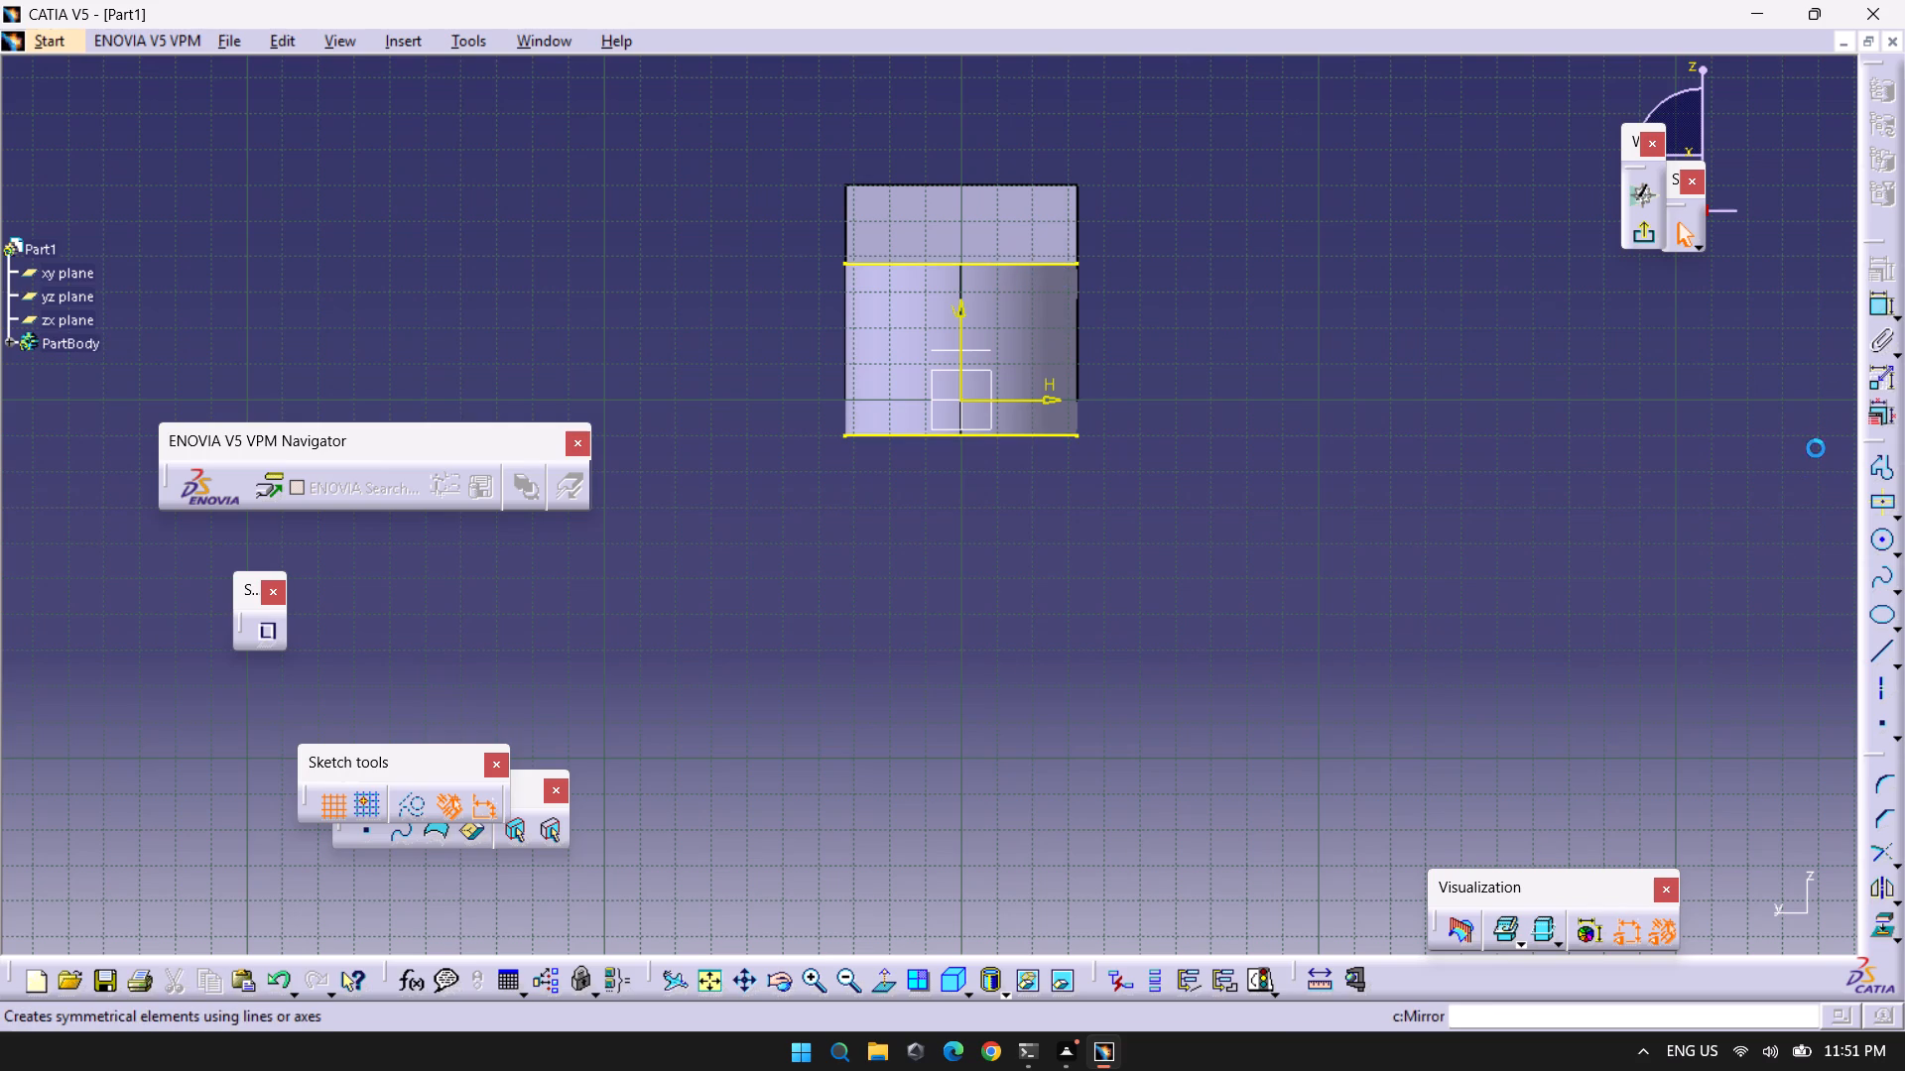
Check the distance between the two projected cylinder edges without keeping a dimension.
{"action": "left_click", "coordinate": [1882, 316]}
{"action": "left_click", "coordinate": [1056, 264]}
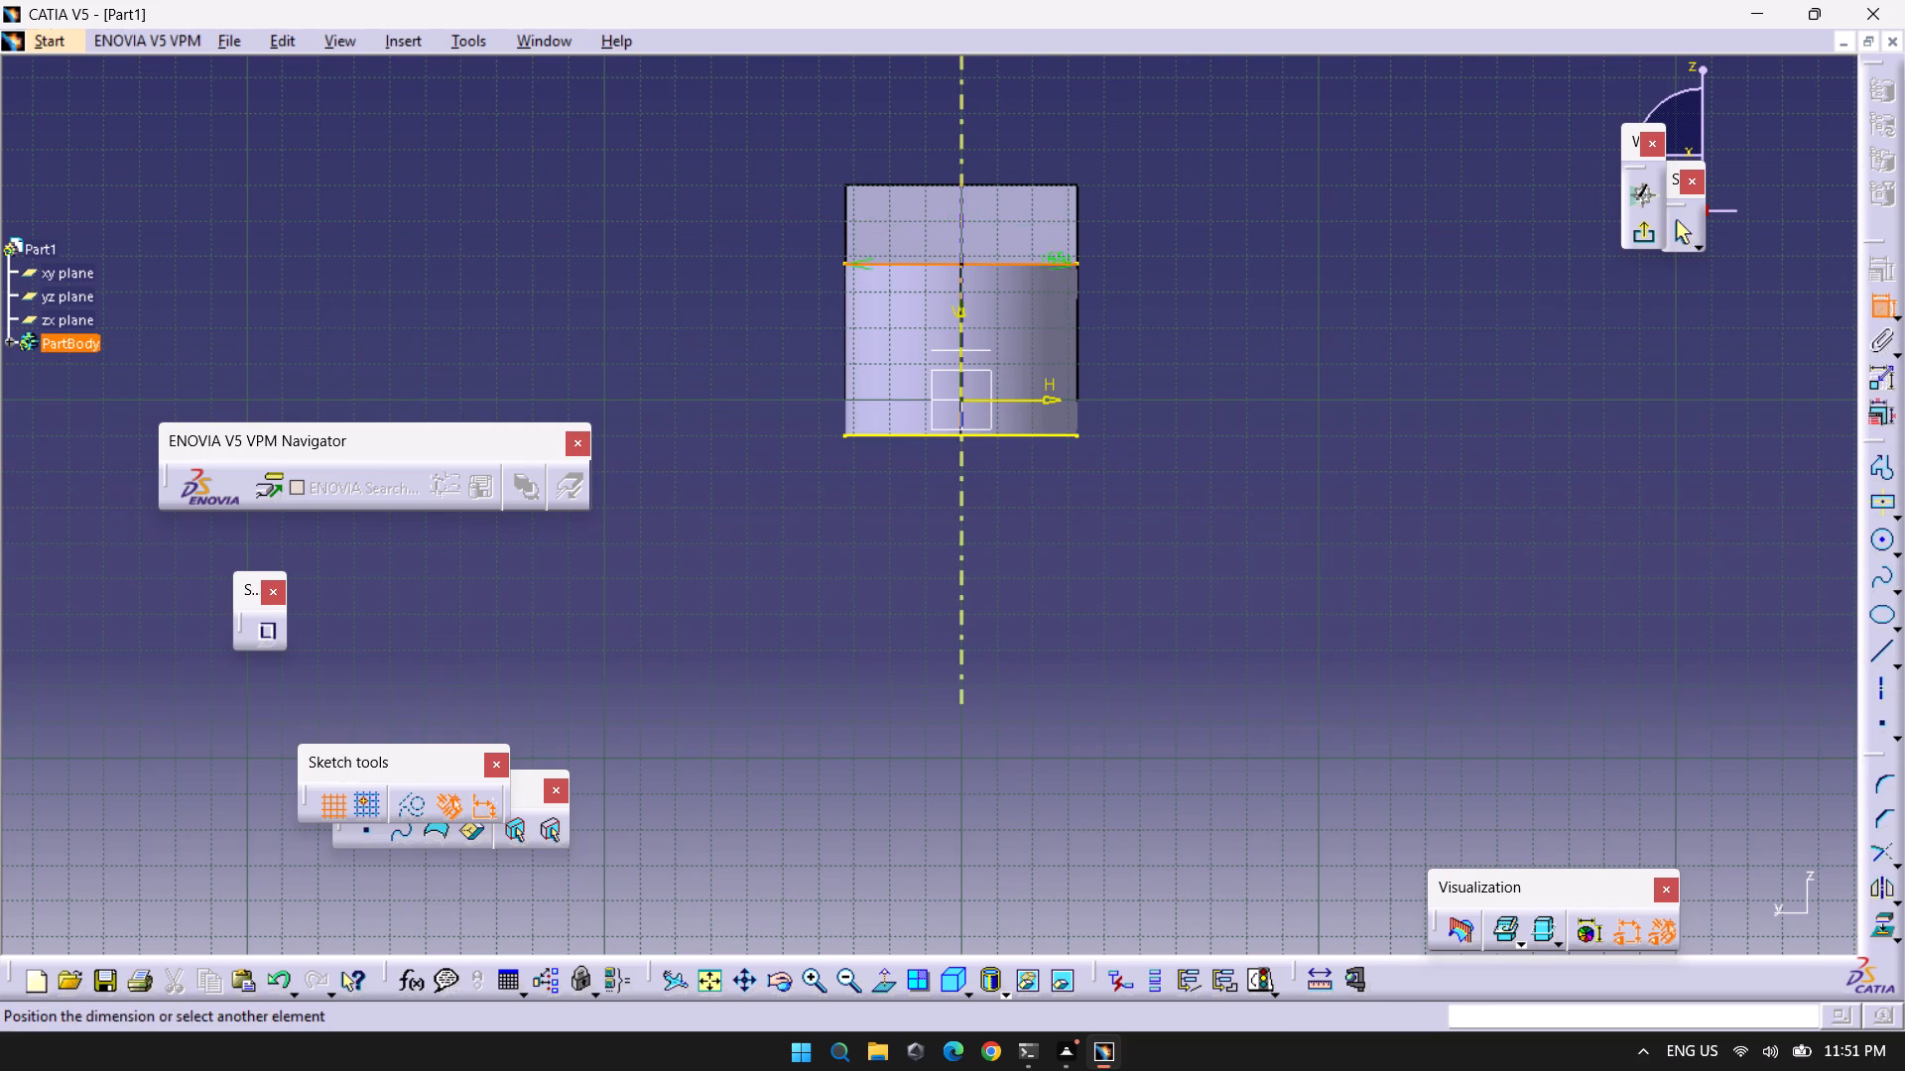
{"action": "left_click", "coordinate": [1060, 437]}
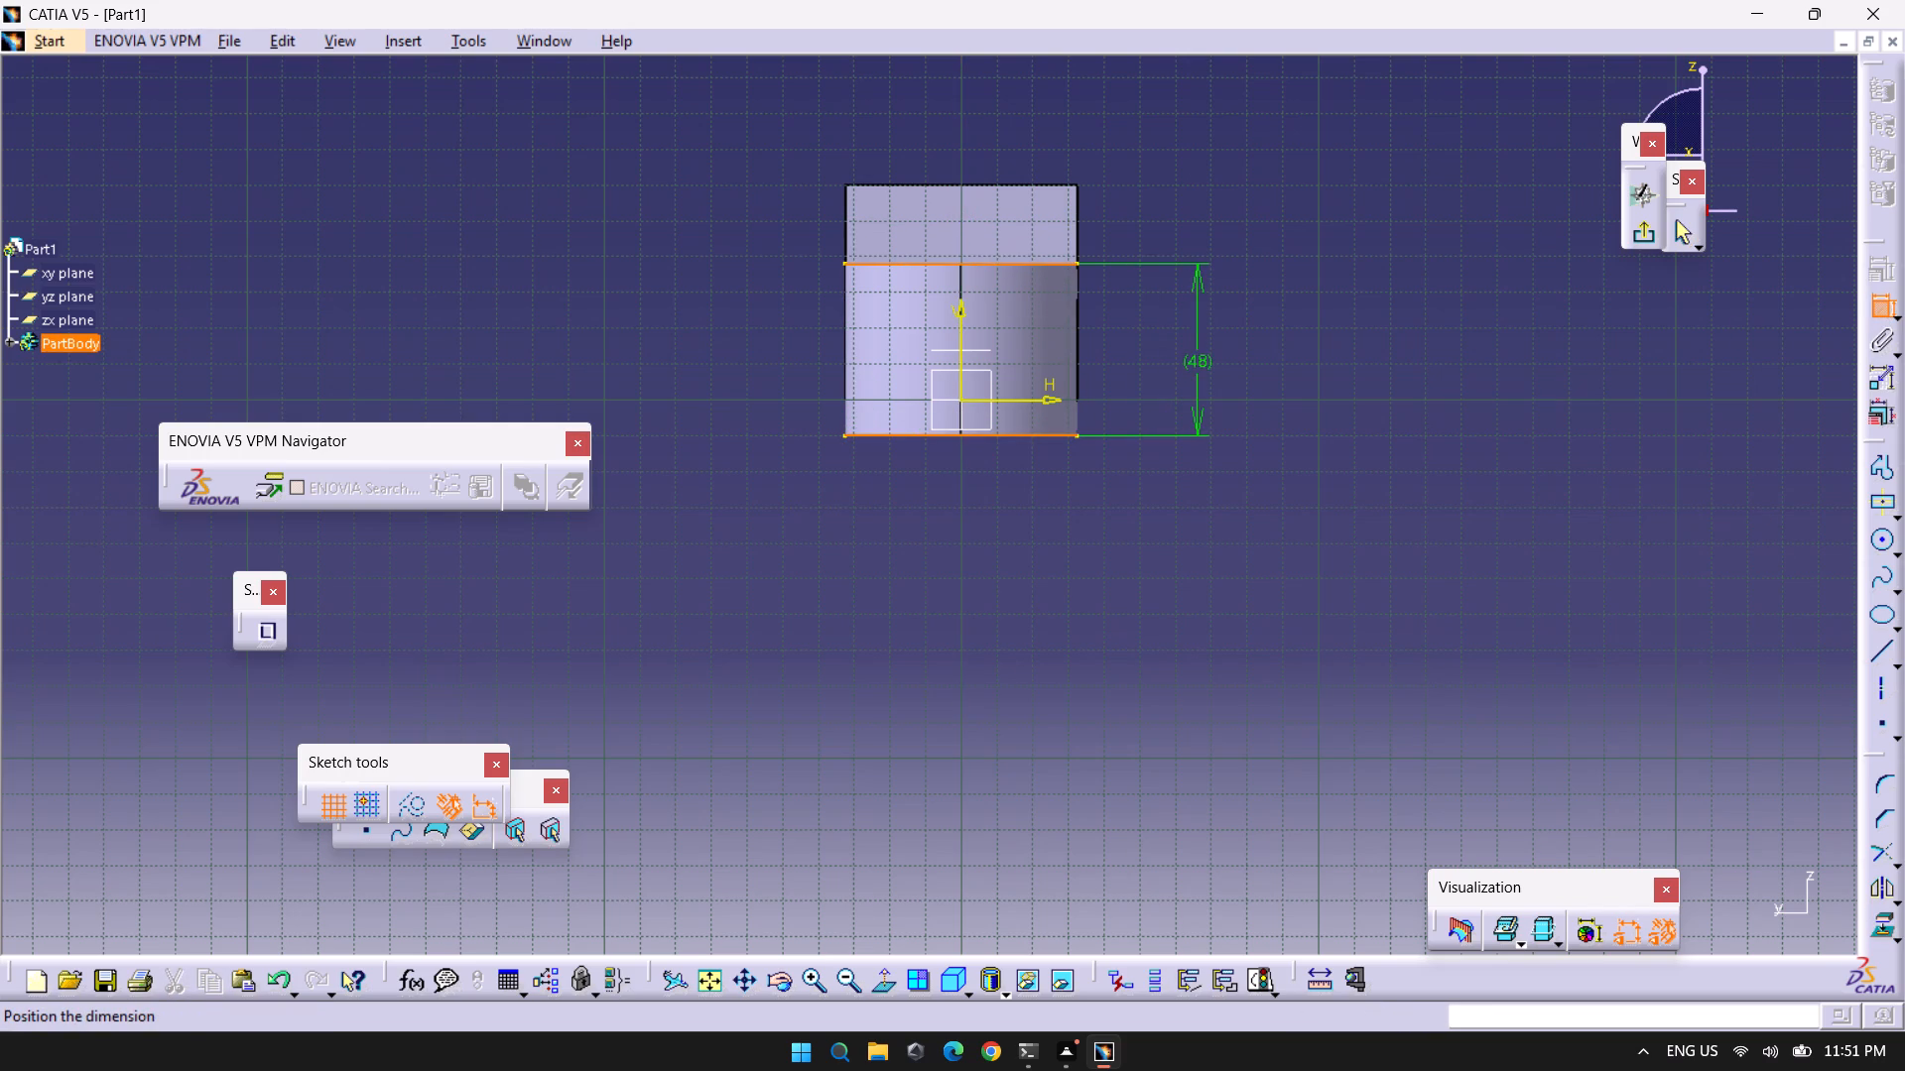
{"action": "key", "text": "Escape"}
{"action": "key", "text": "Escape"}
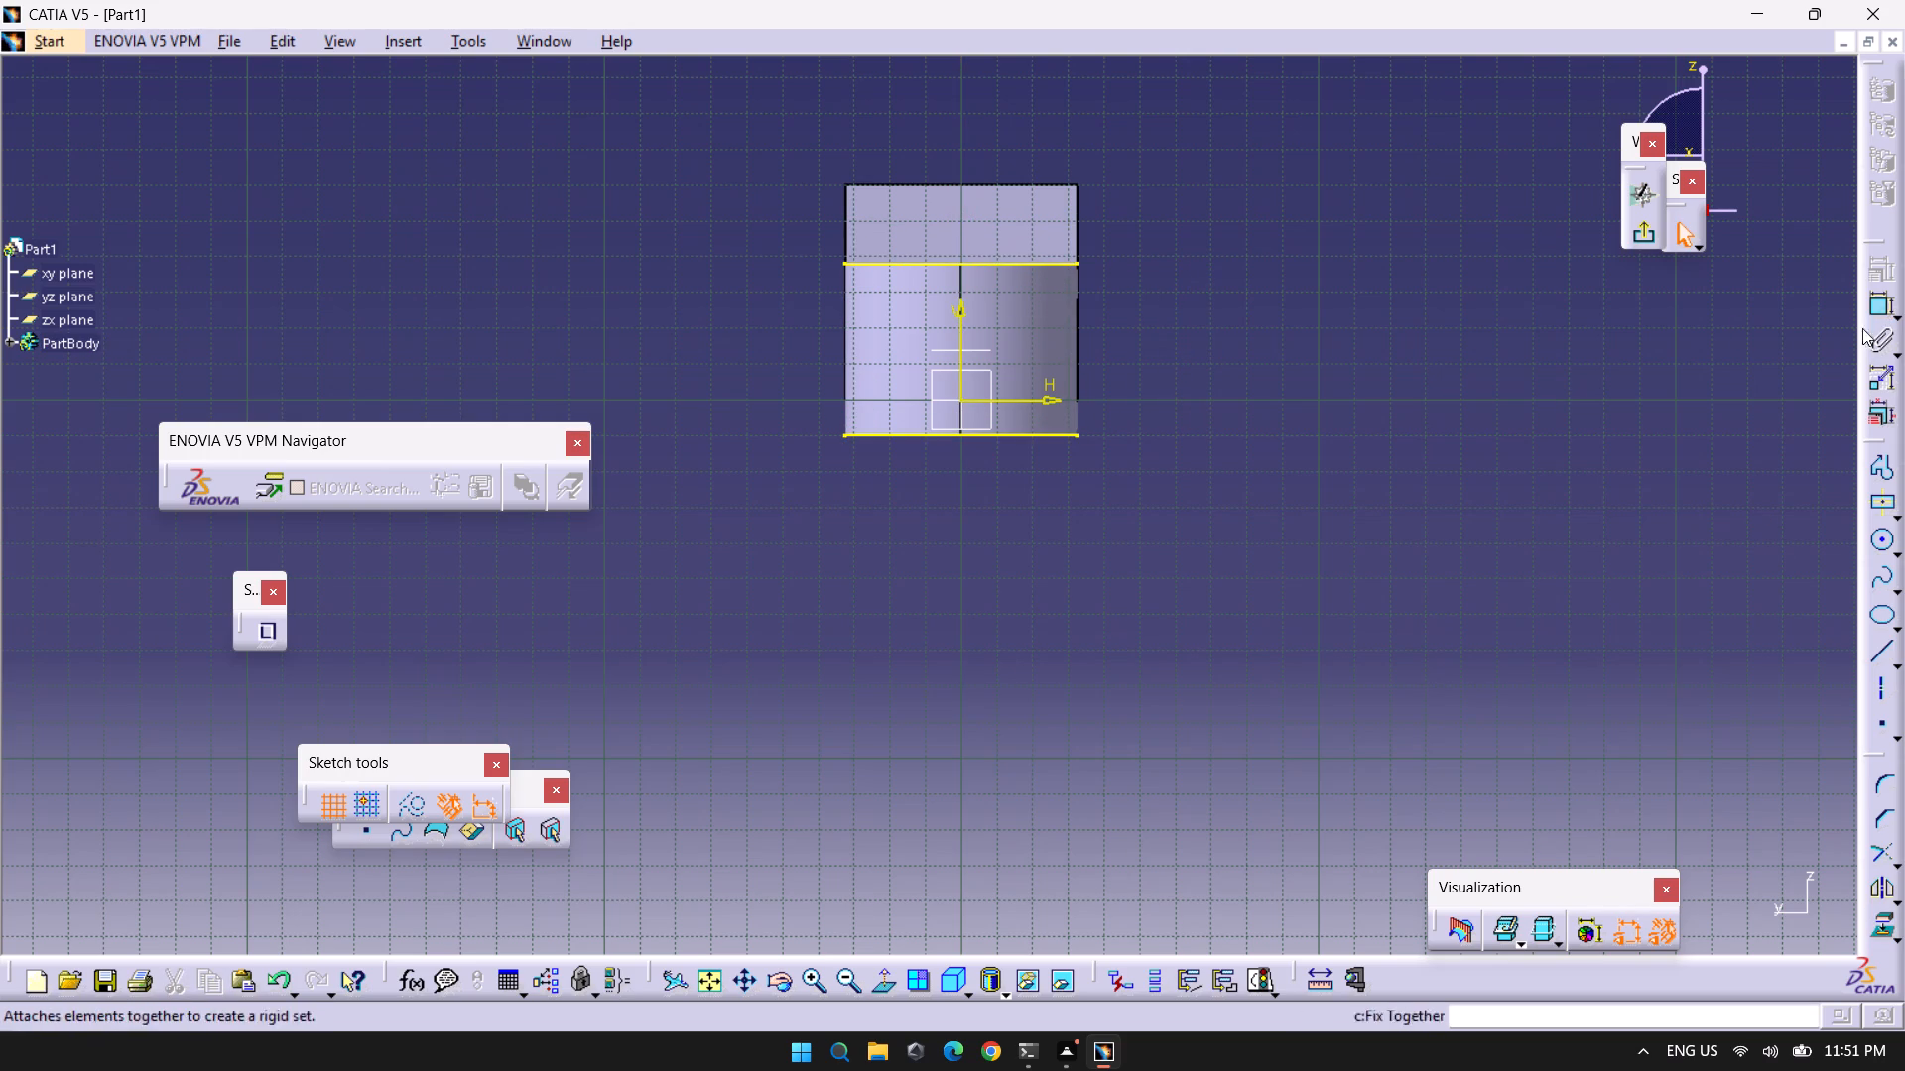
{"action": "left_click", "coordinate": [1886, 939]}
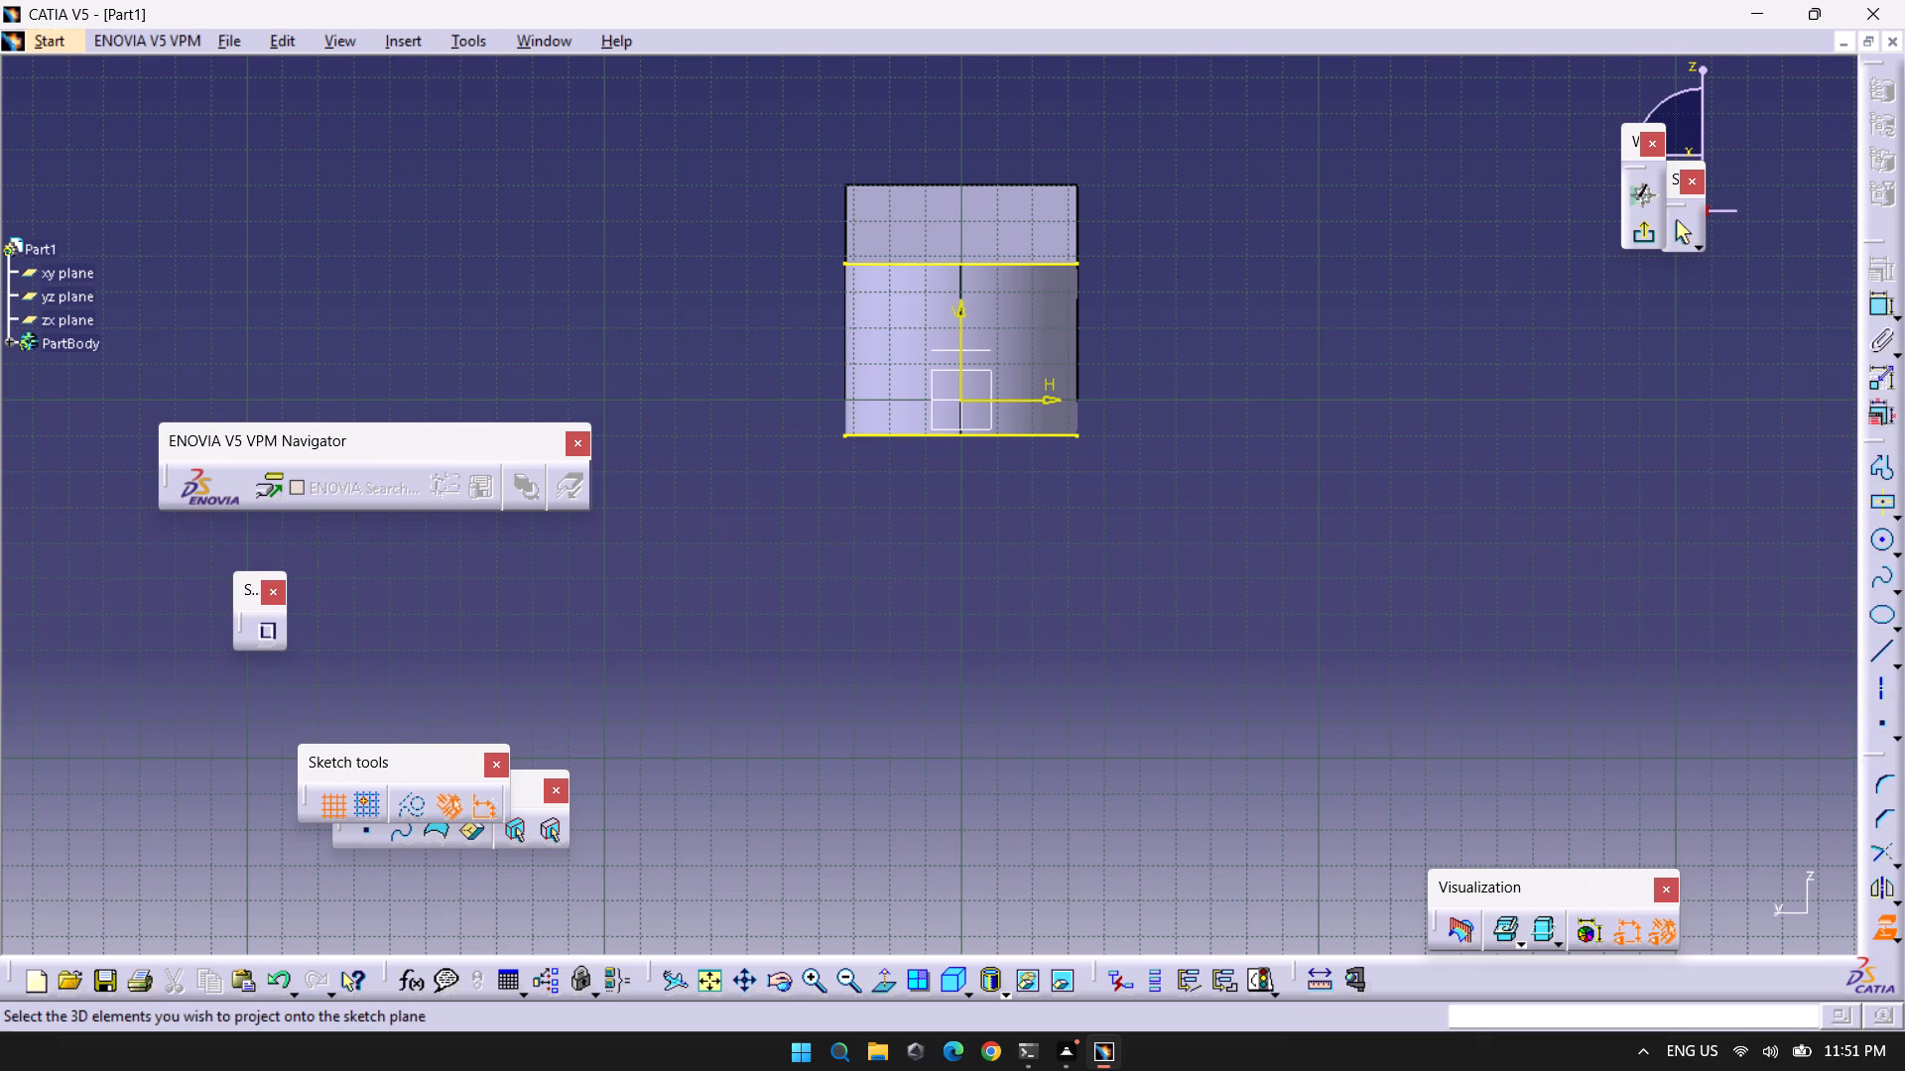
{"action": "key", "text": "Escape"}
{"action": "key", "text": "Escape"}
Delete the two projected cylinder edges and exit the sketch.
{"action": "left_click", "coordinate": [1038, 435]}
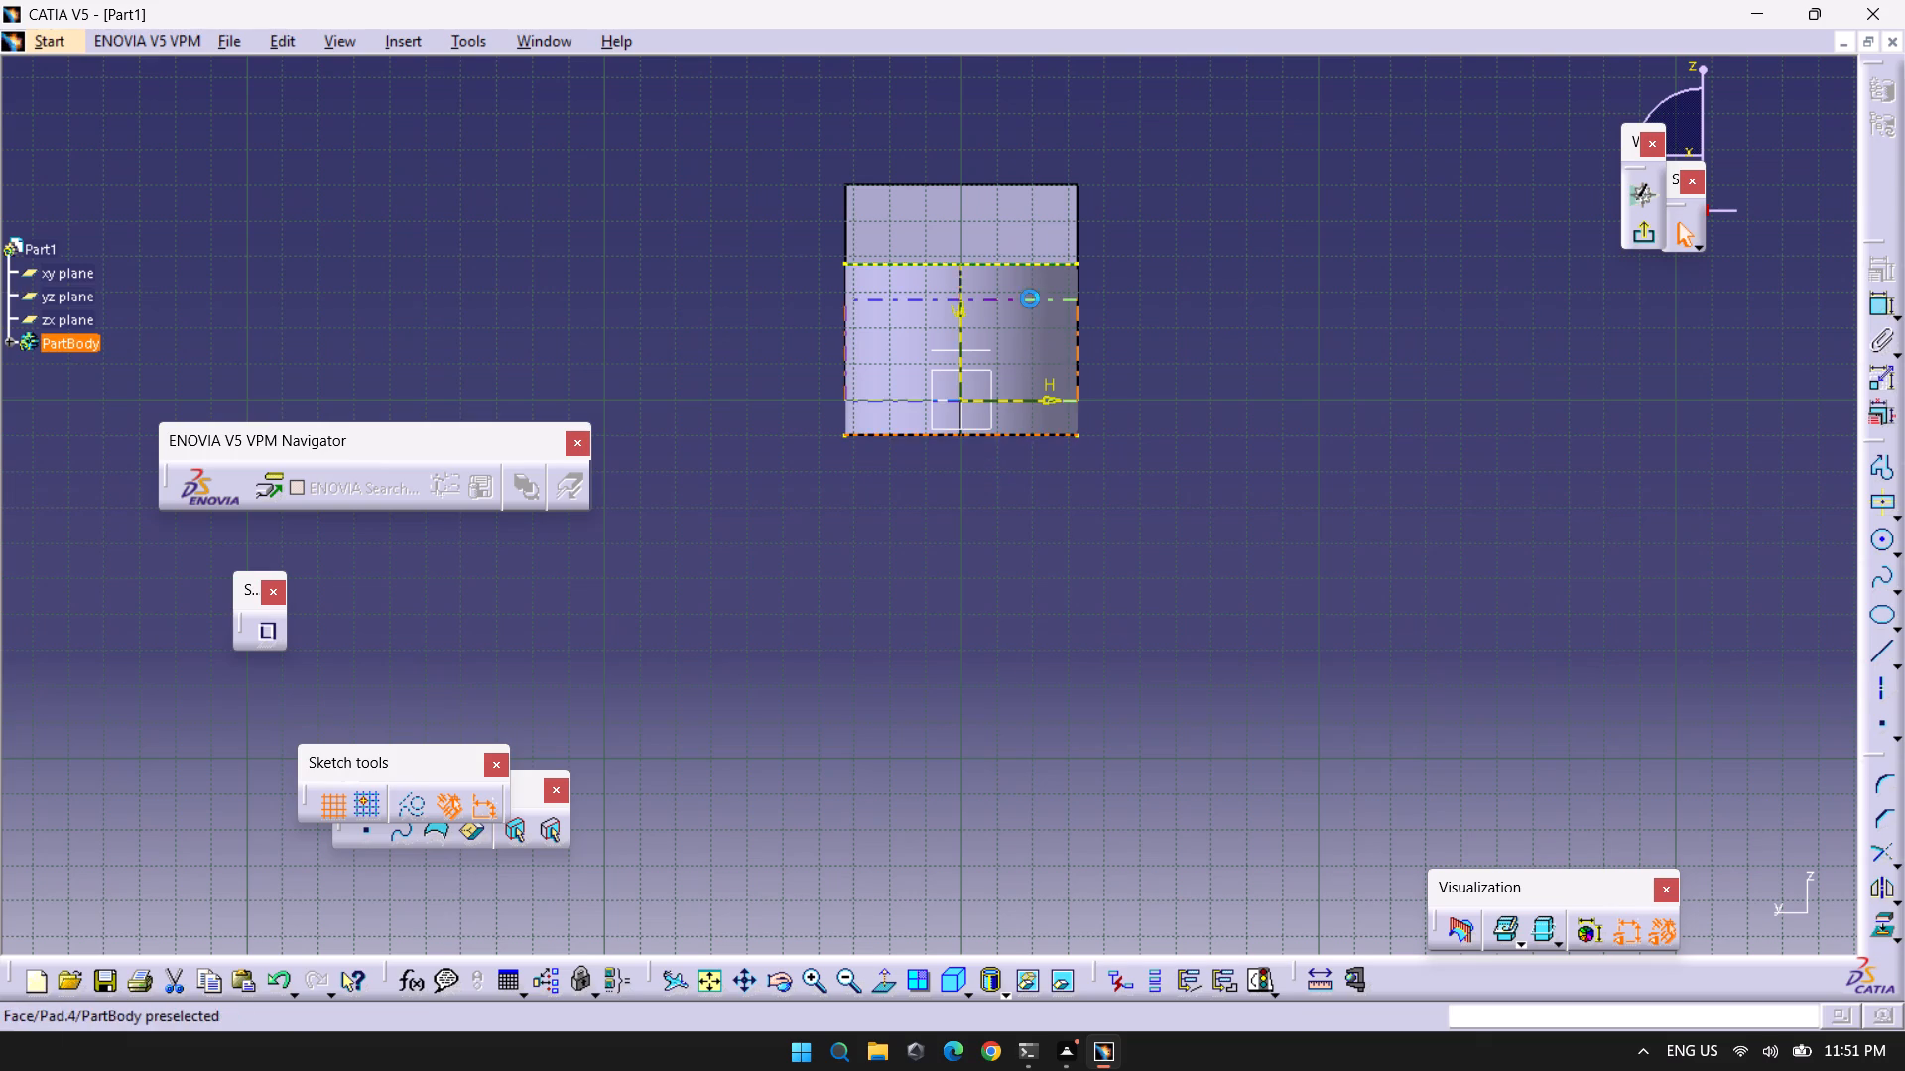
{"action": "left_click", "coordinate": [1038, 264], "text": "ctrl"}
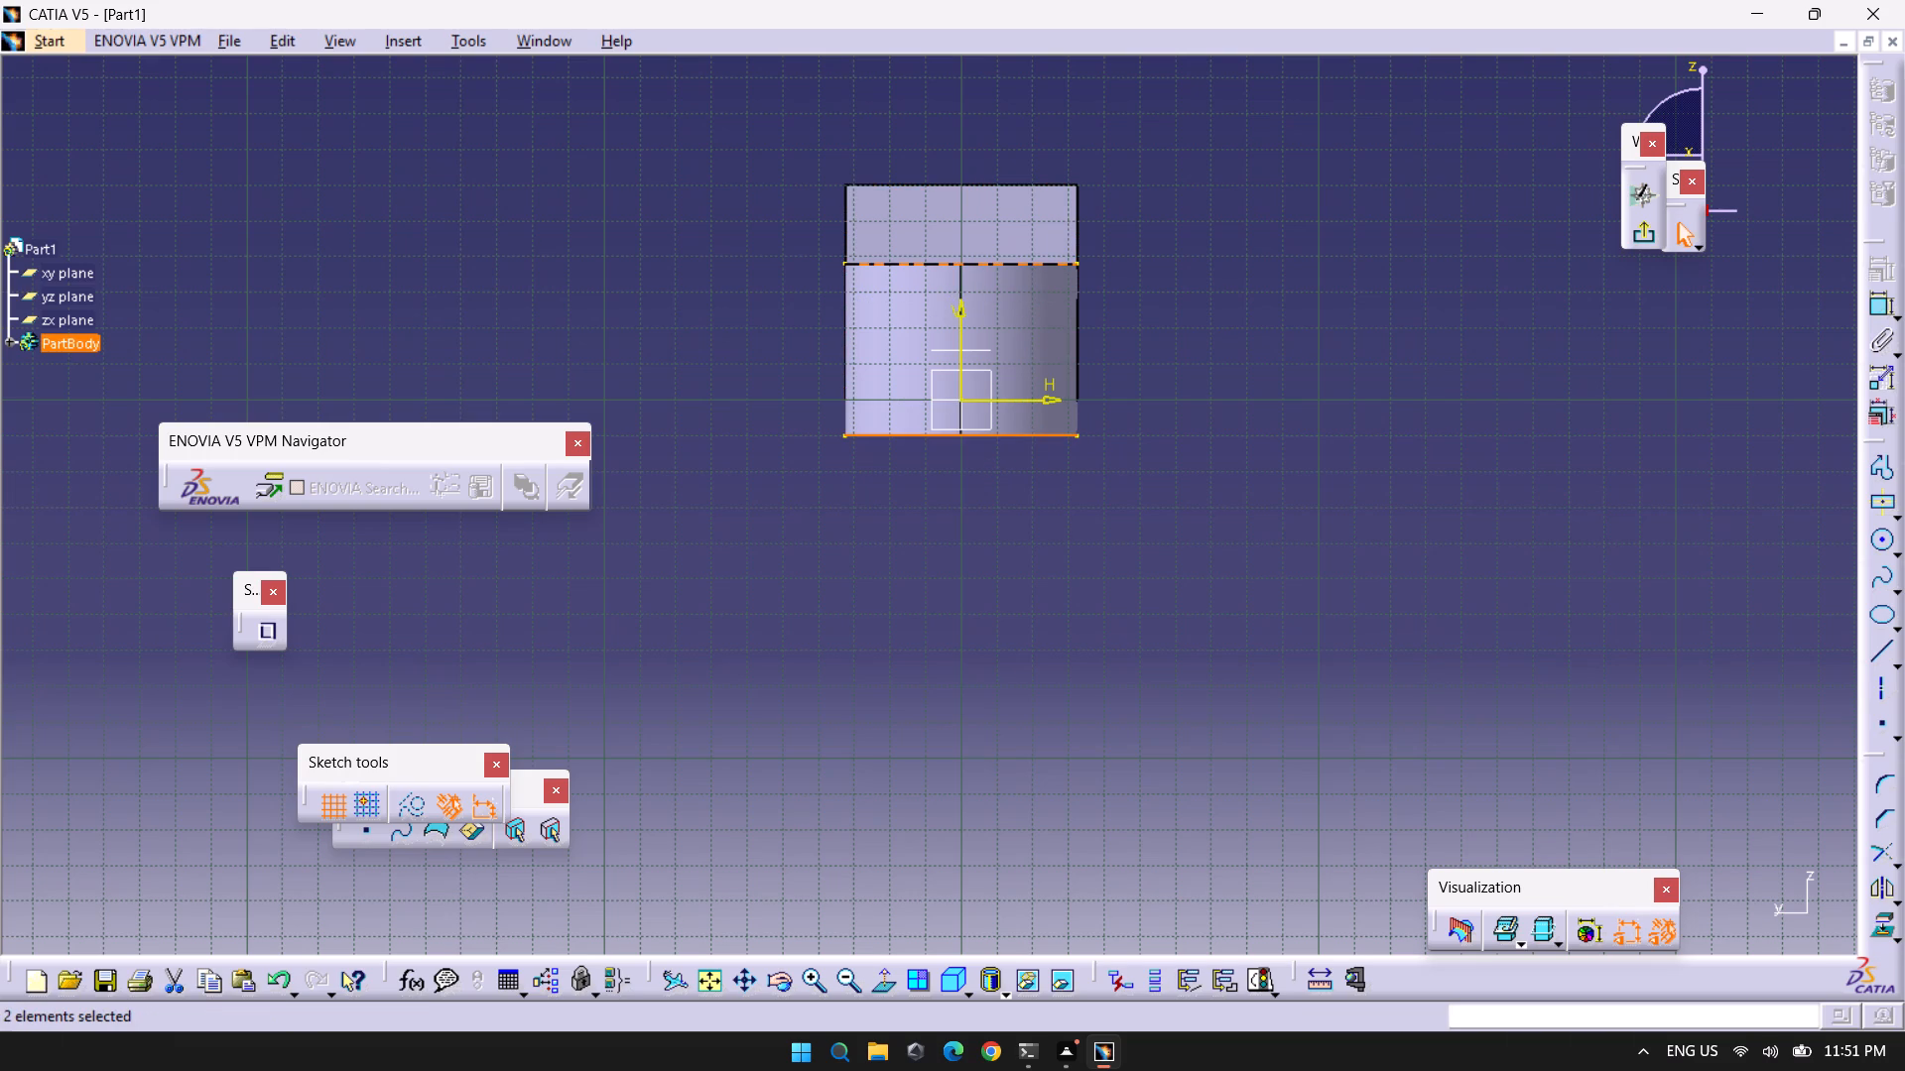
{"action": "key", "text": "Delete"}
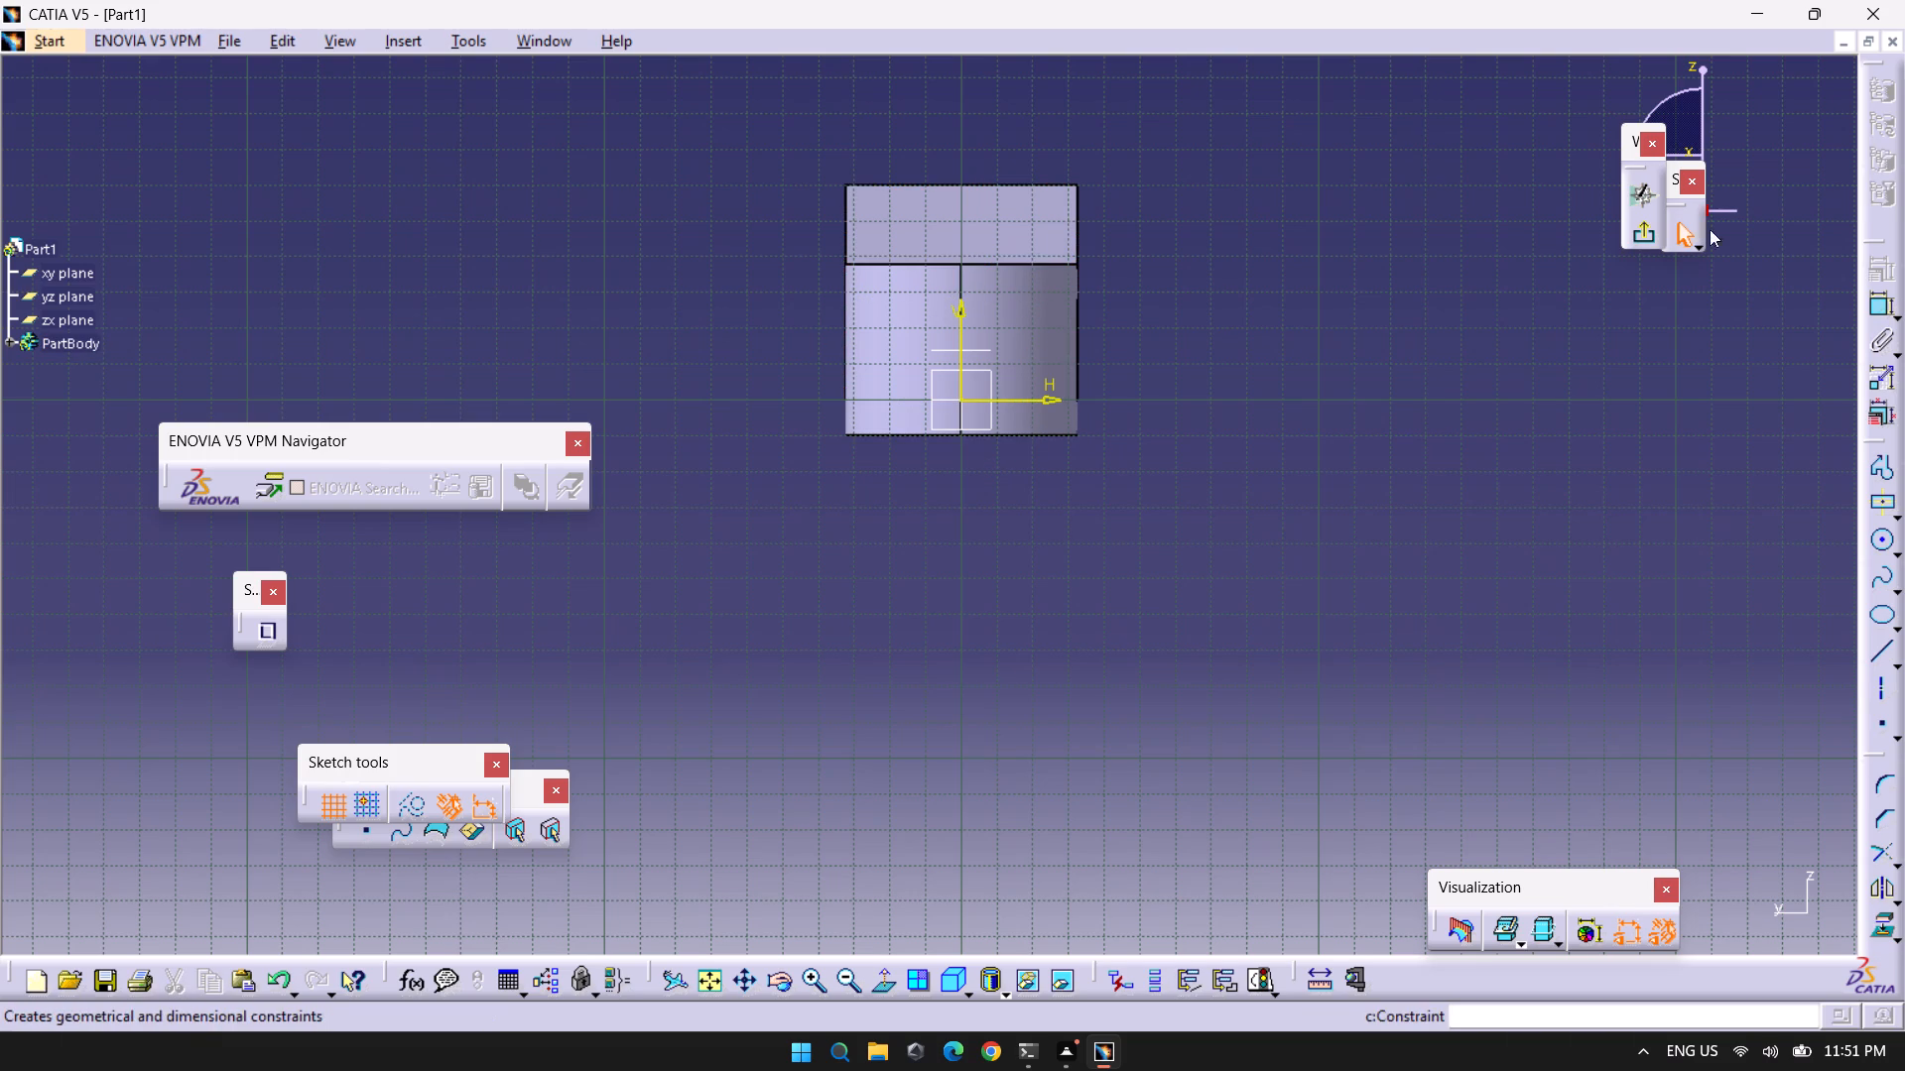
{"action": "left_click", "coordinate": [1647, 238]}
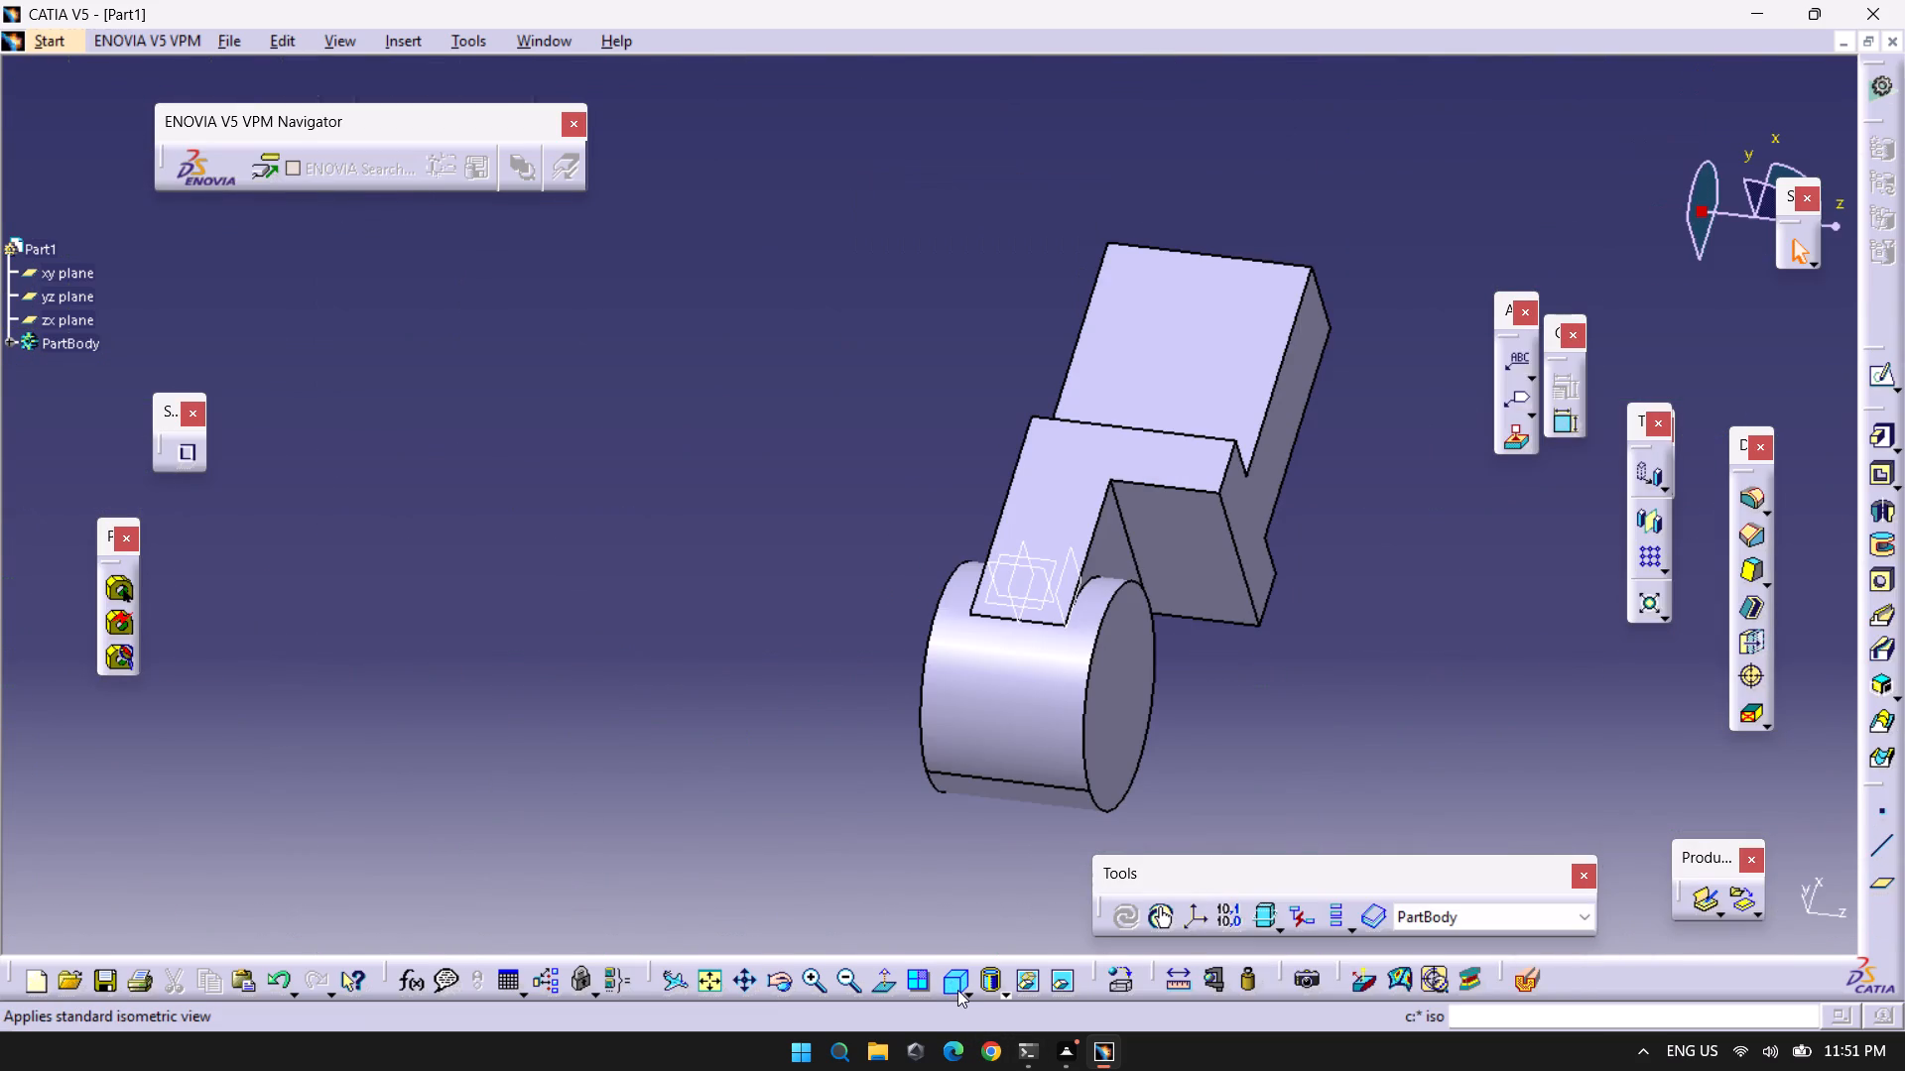
Open a new sketch on the cylinder's top circular face.
{"action": "left_click", "coordinate": [957, 990]}
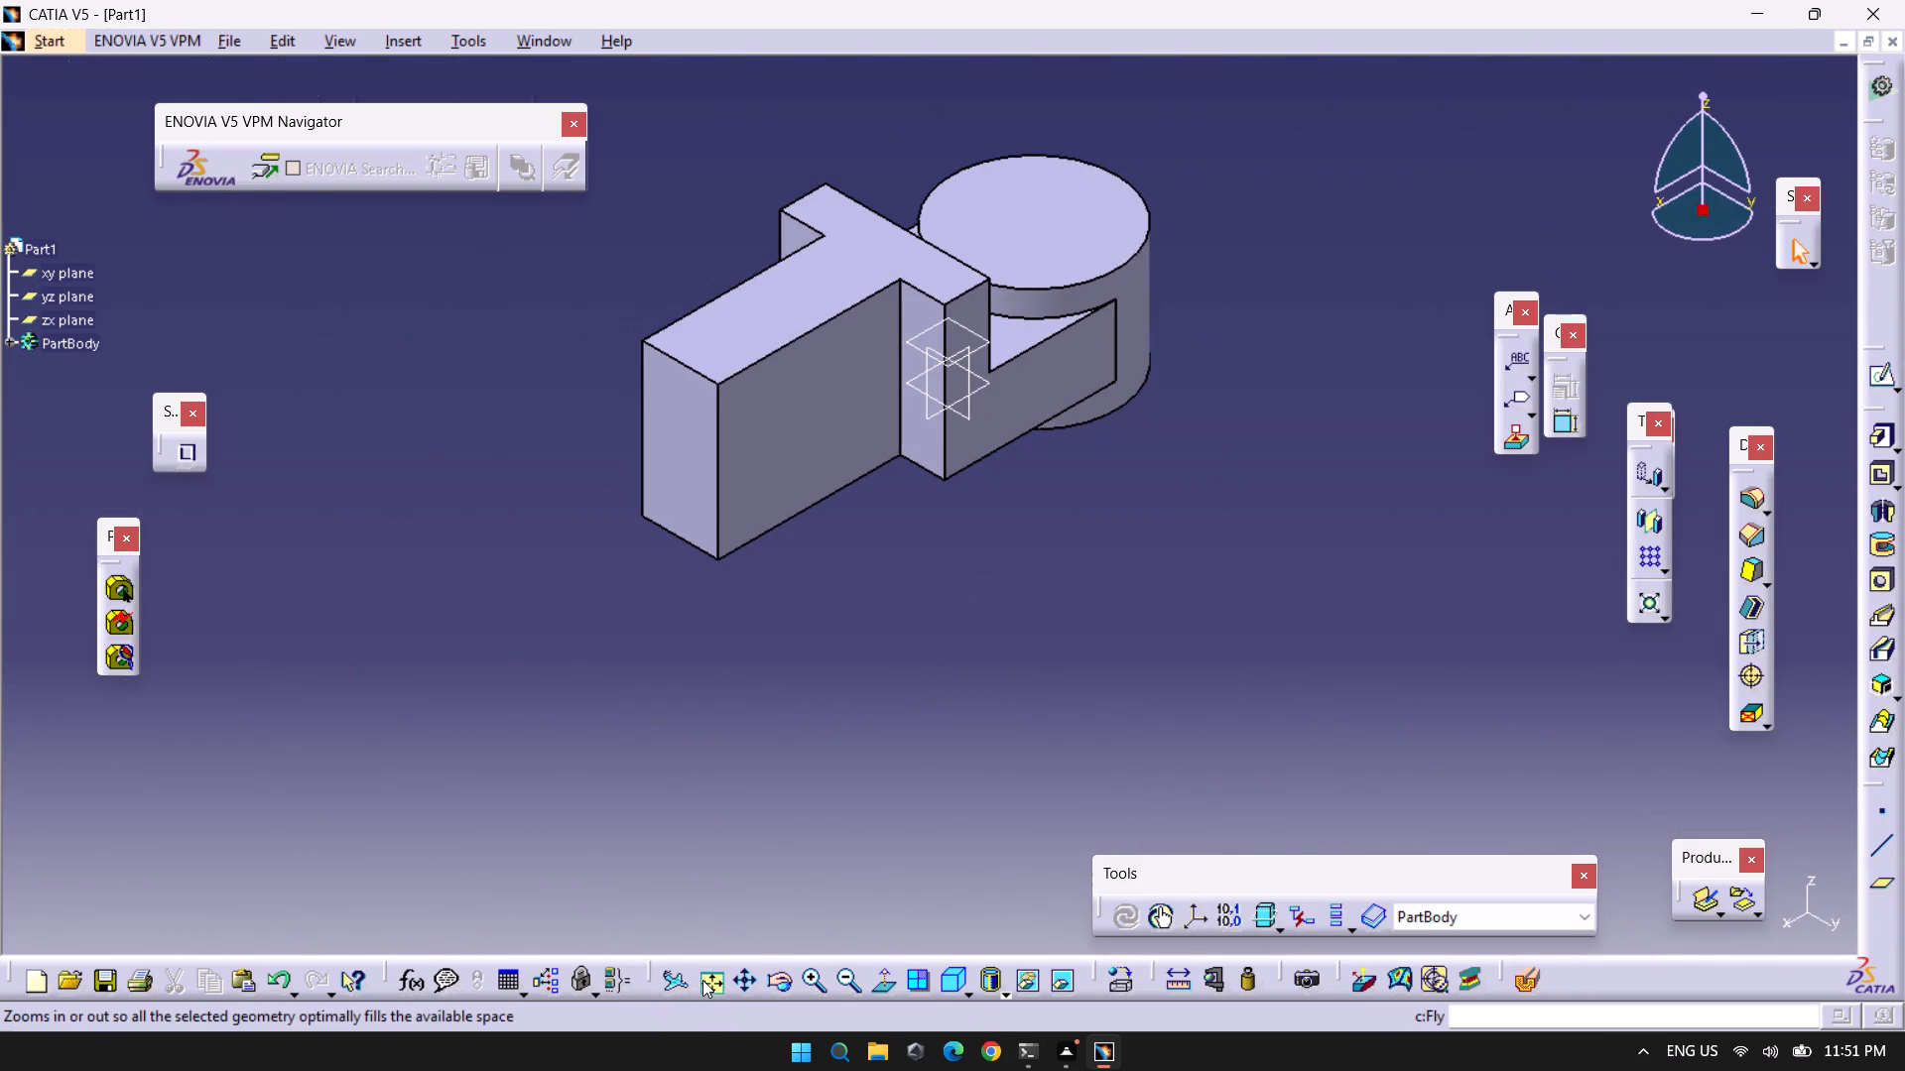
{"action": "left_click", "coordinate": [1029, 195]}
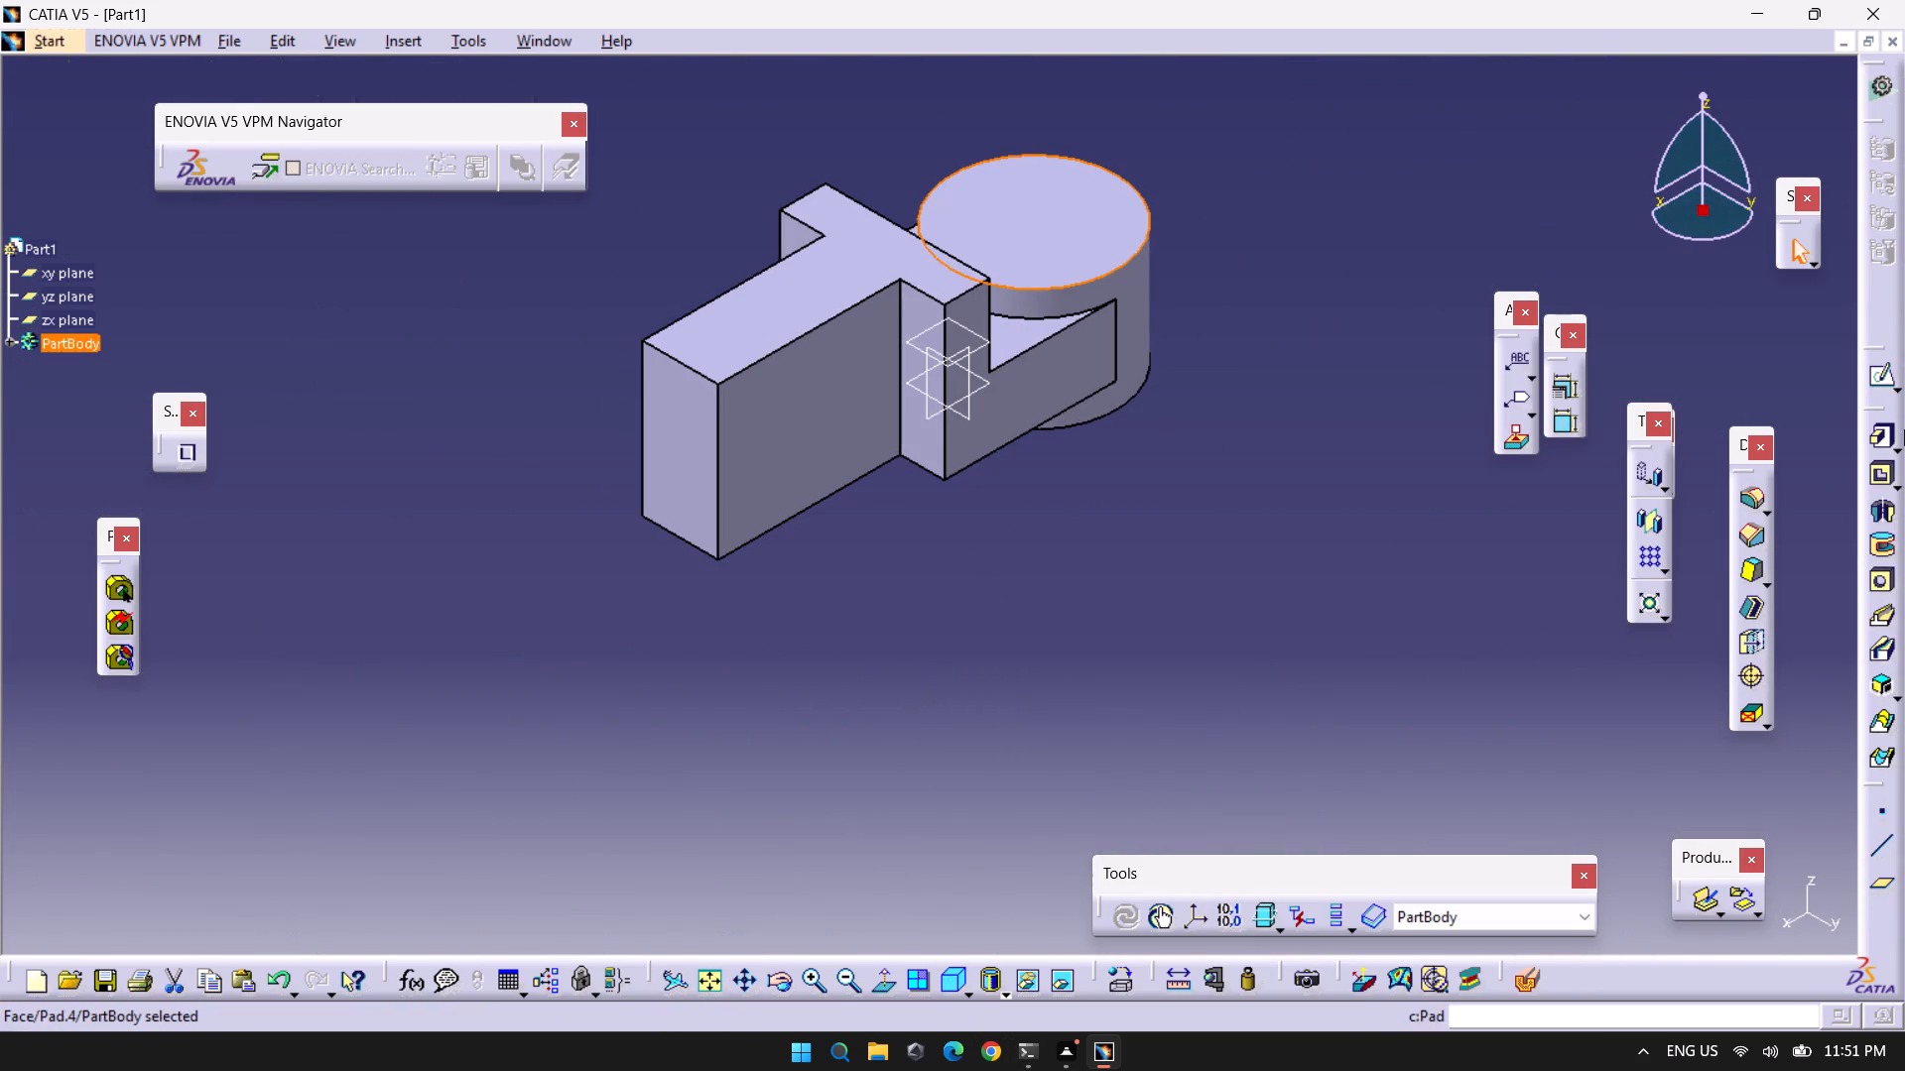
{"action": "left_click", "coordinate": [1873, 370]}
Sketch a circle of radius 10 mm inside the cylinder's outline, centred on the horizontal axis at about H -32 mm.
{"action": "scroll", "coordinate": [787, 653], "scroll_direction": "up", "scroll_amount": 1}
{"action": "middle_click_drag", "start_coordinate": [804, 649], "coordinate": [913, 605]}
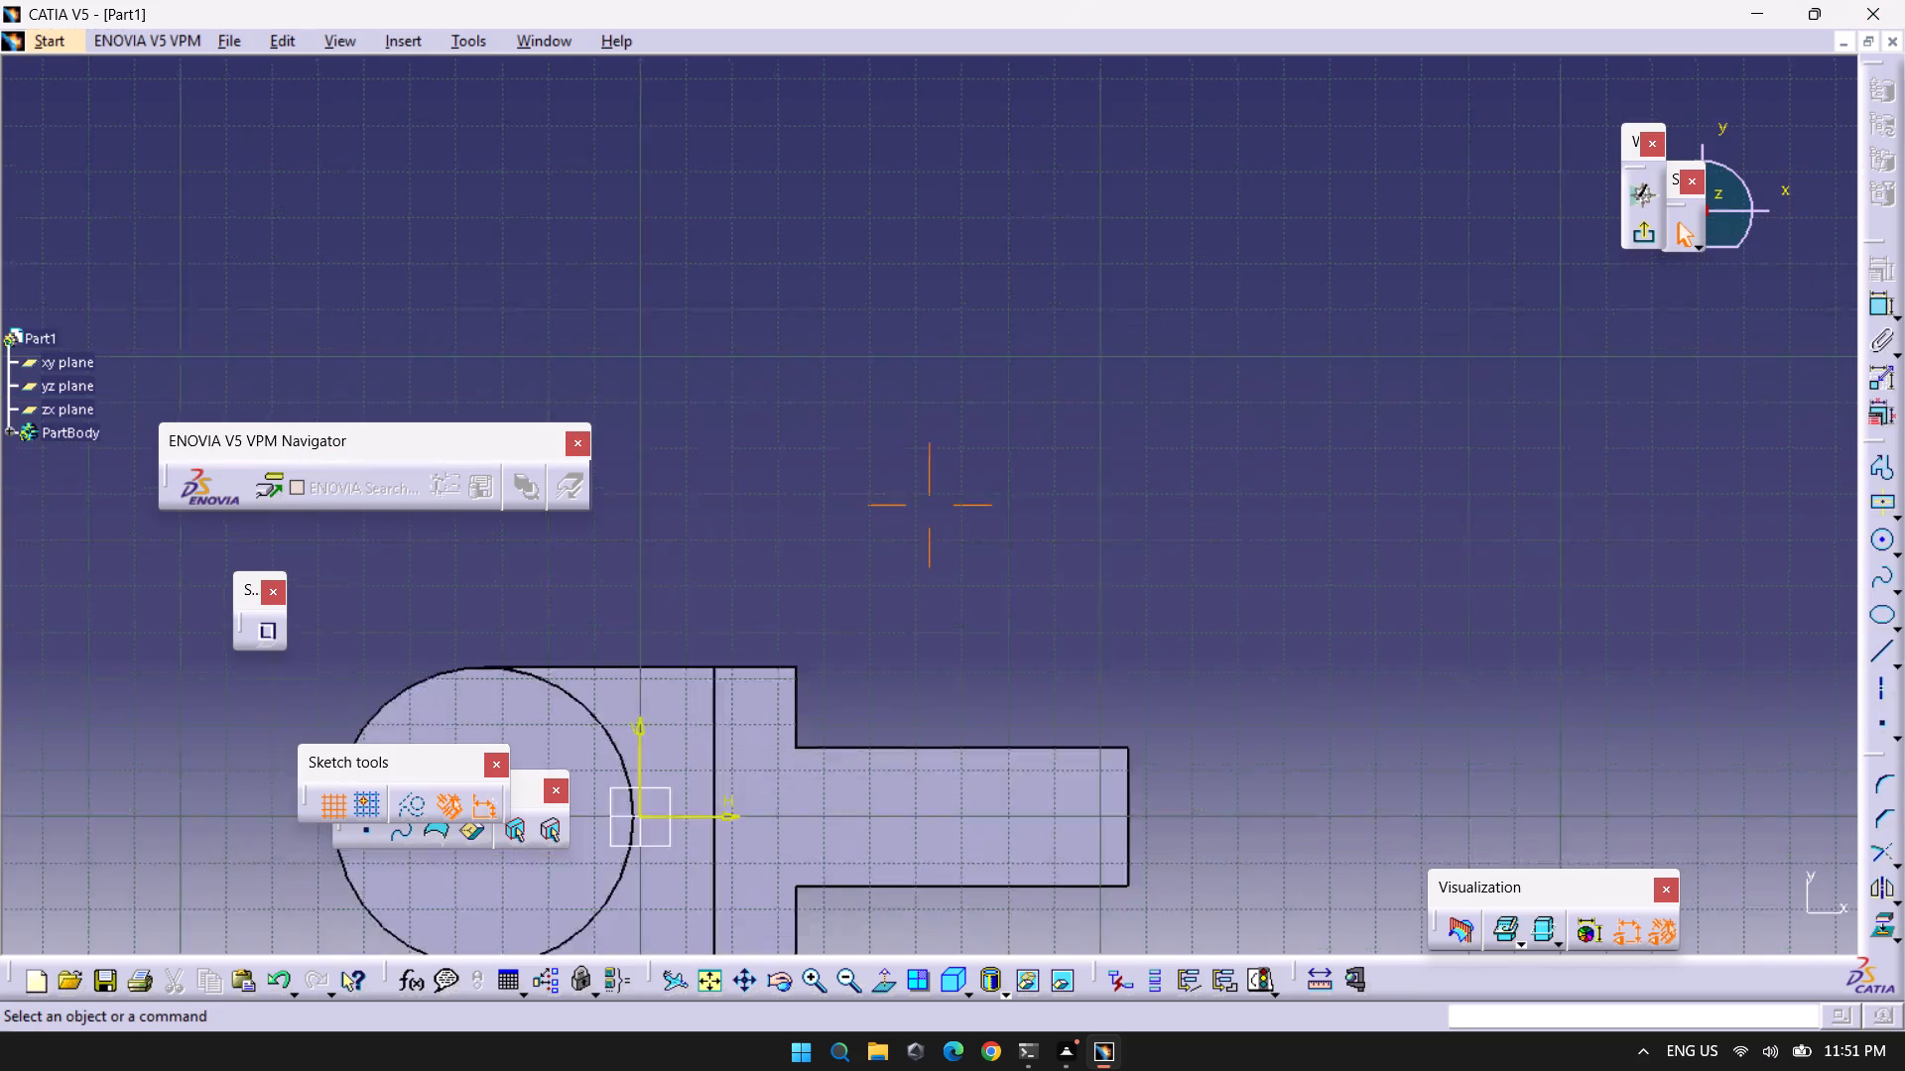
{"action": "middle_click_drag", "start_coordinate": [913, 605], "coordinate": [1387, 407]}
{"action": "left_click", "coordinate": [1886, 540]}
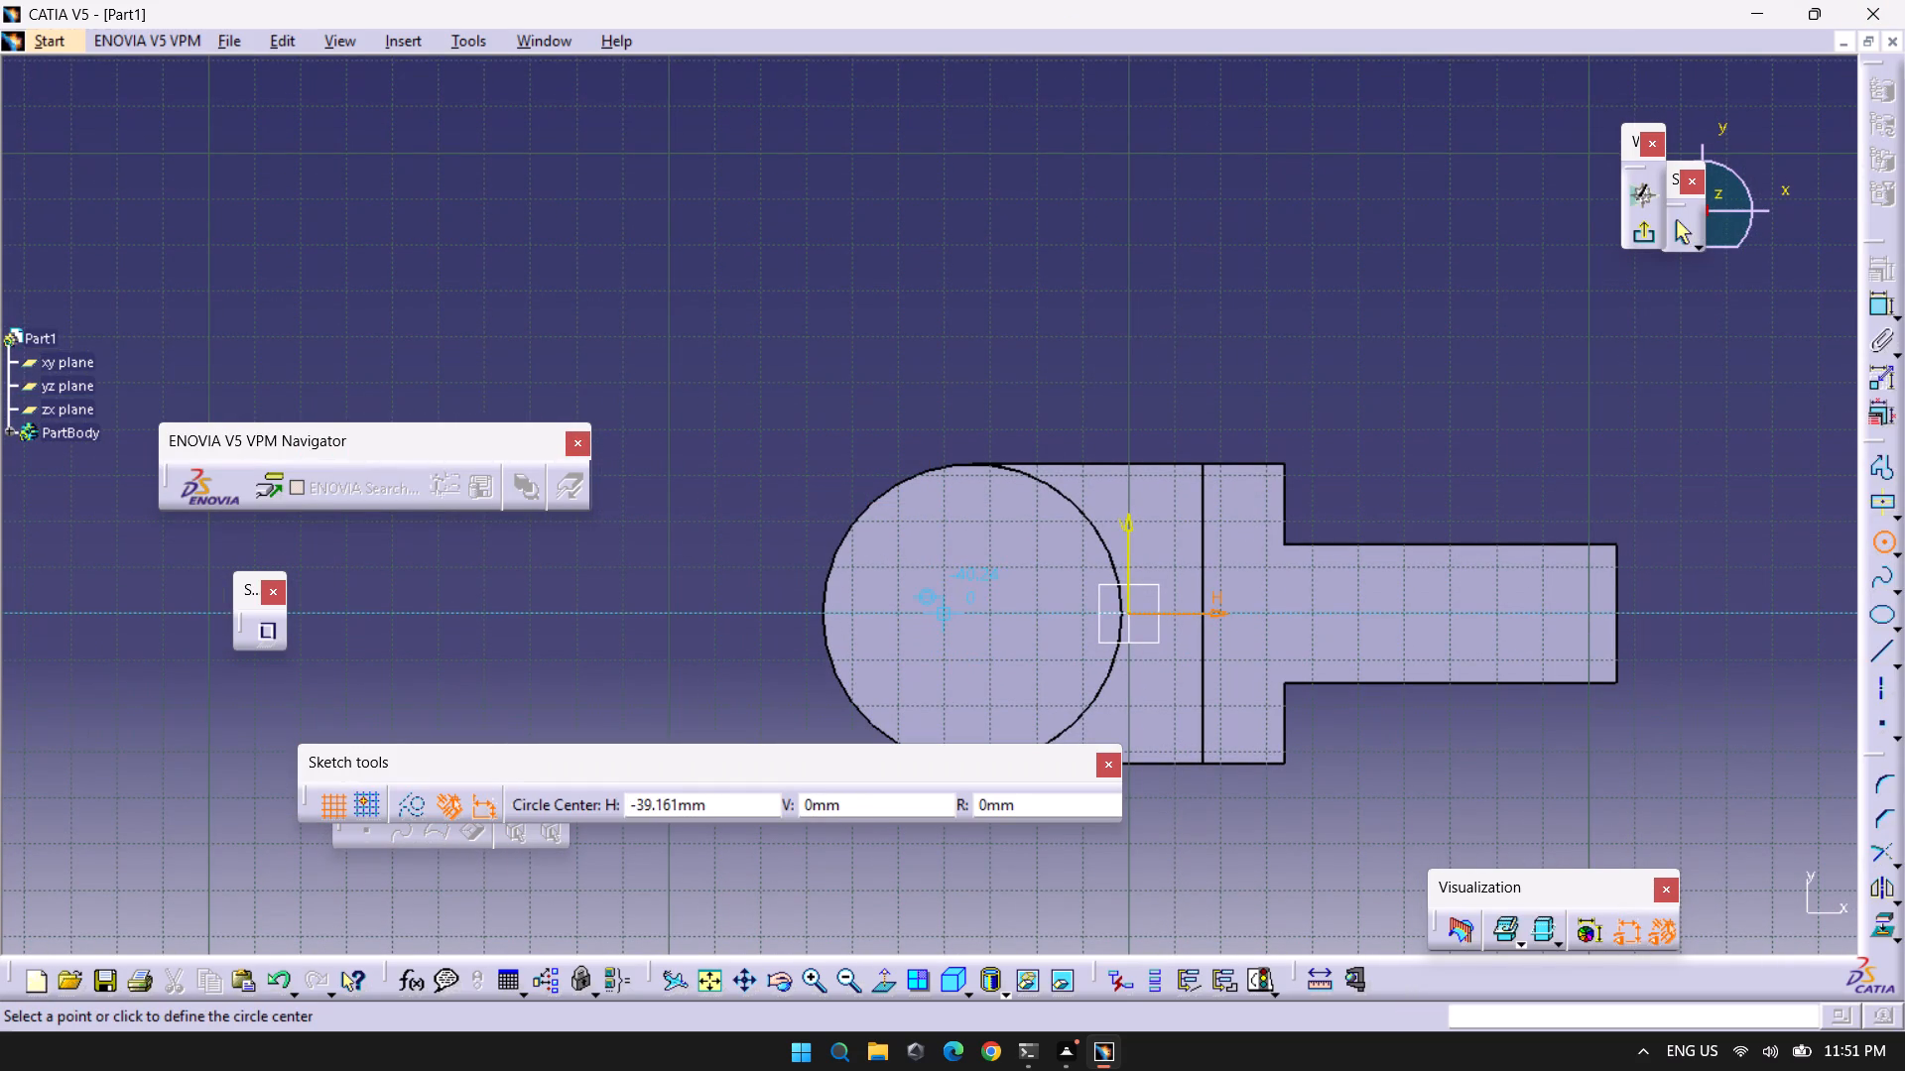
{"action": "left_click", "coordinate": [983, 610]}
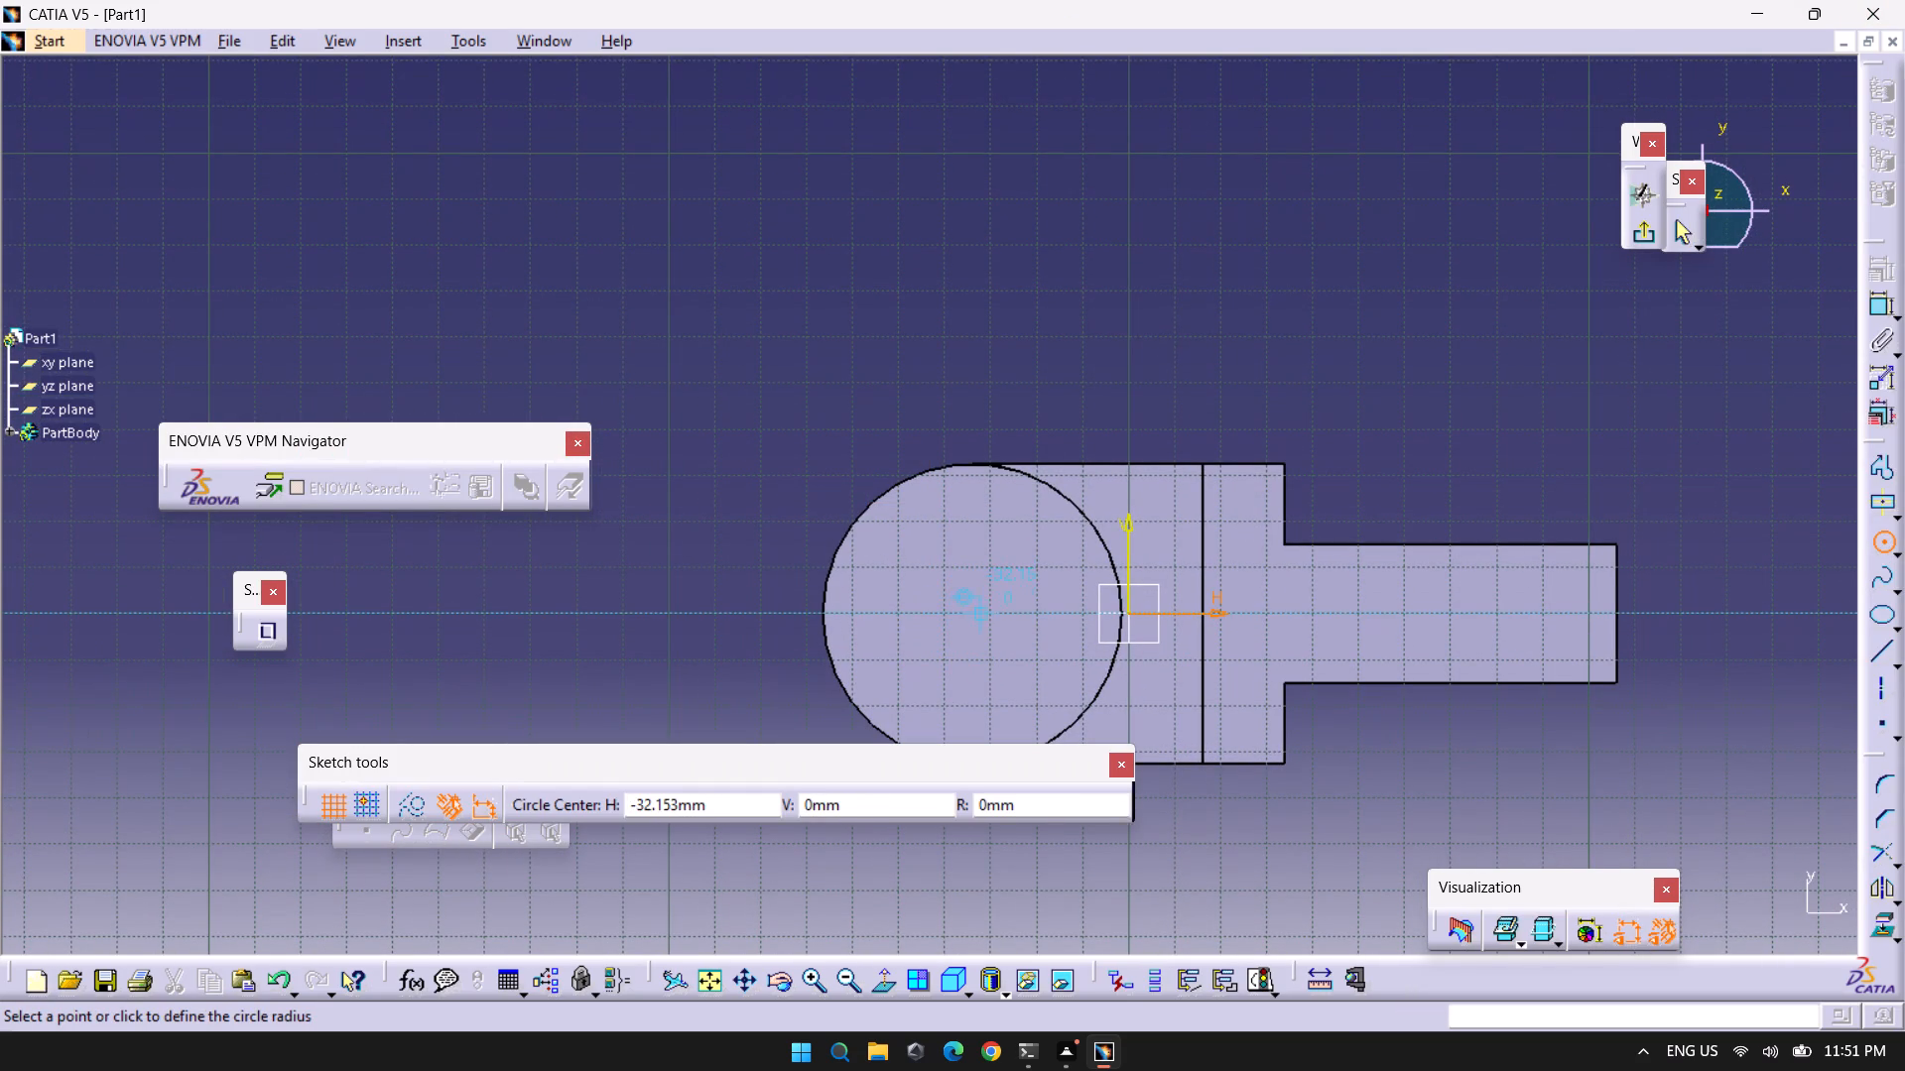
{"action": "key", "text": "Tab"}
{"action": "key", "text": "Tab"}
{"action": "key", "text": "Tab"}
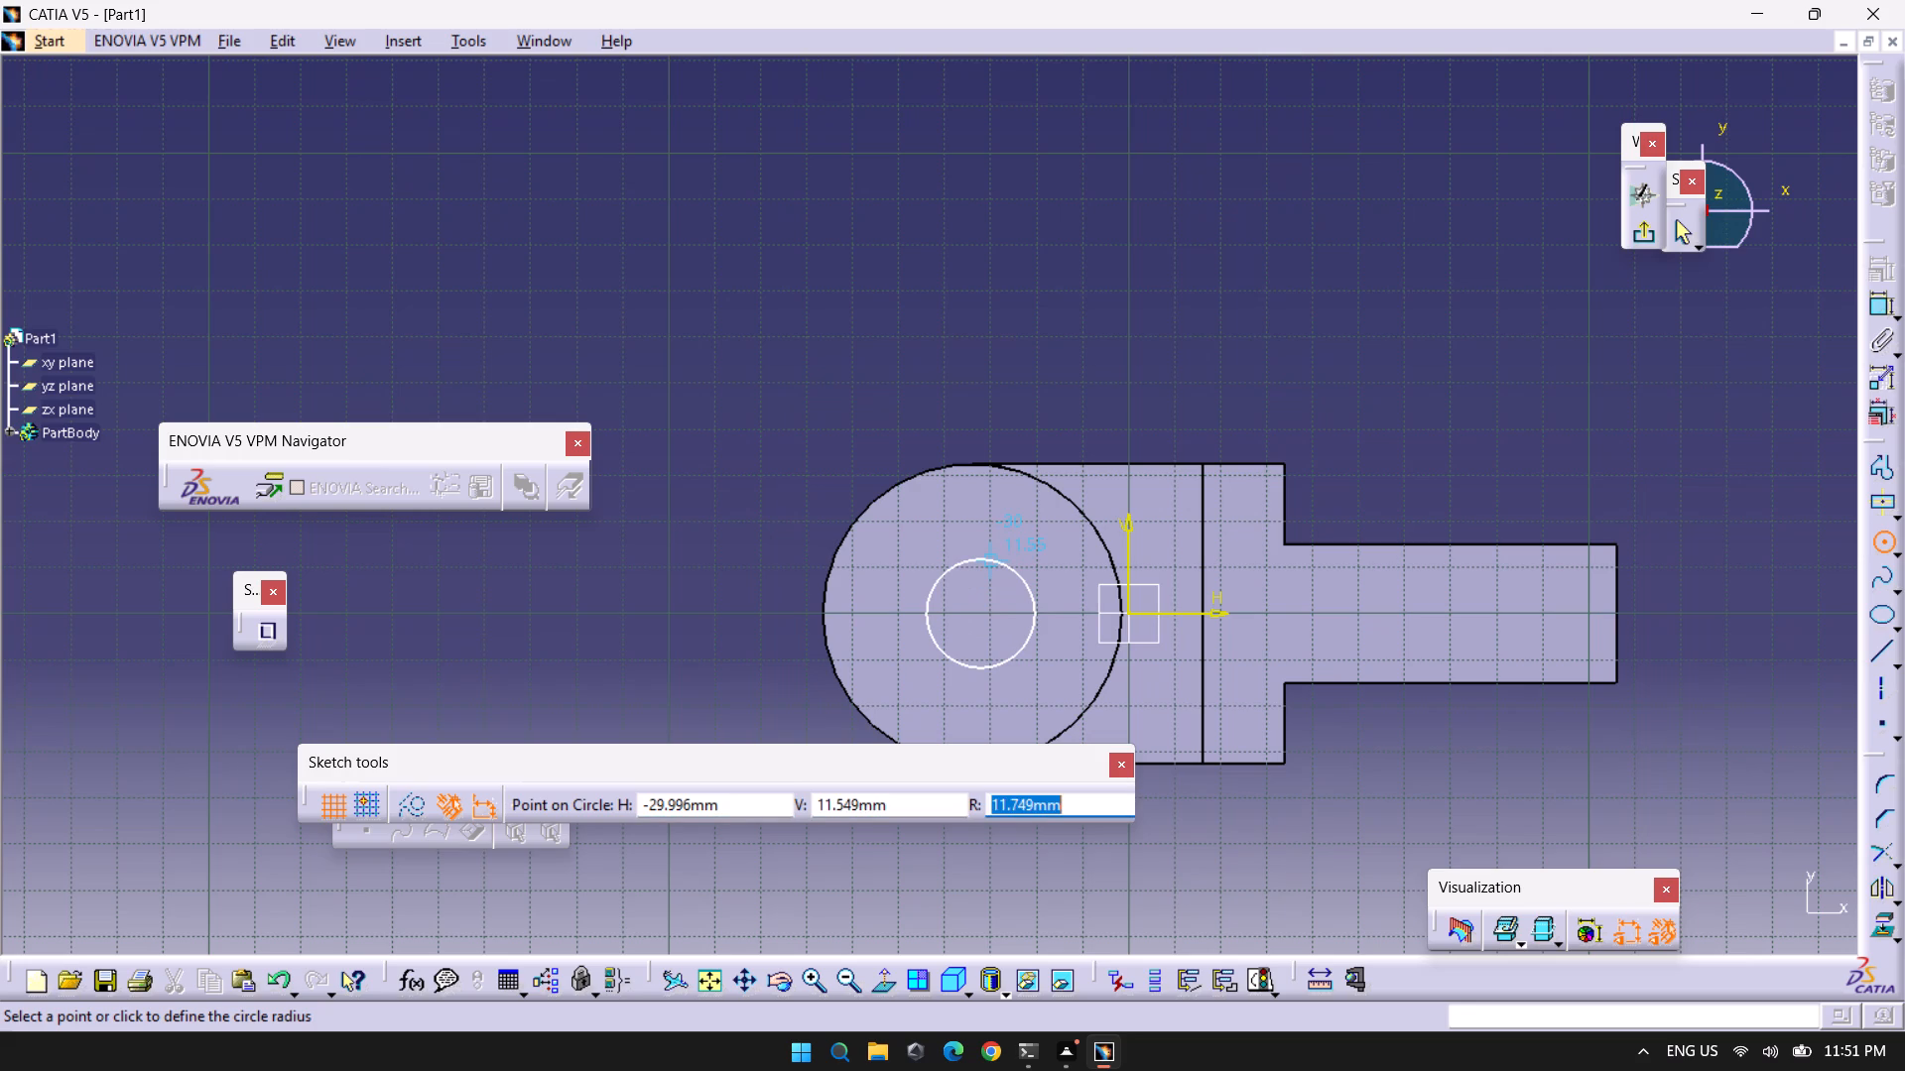
{"action": "type", "text": "10"}
{"action": "key", "text": "Return"}
{"action": "left_click", "coordinate": [1792, 383]}
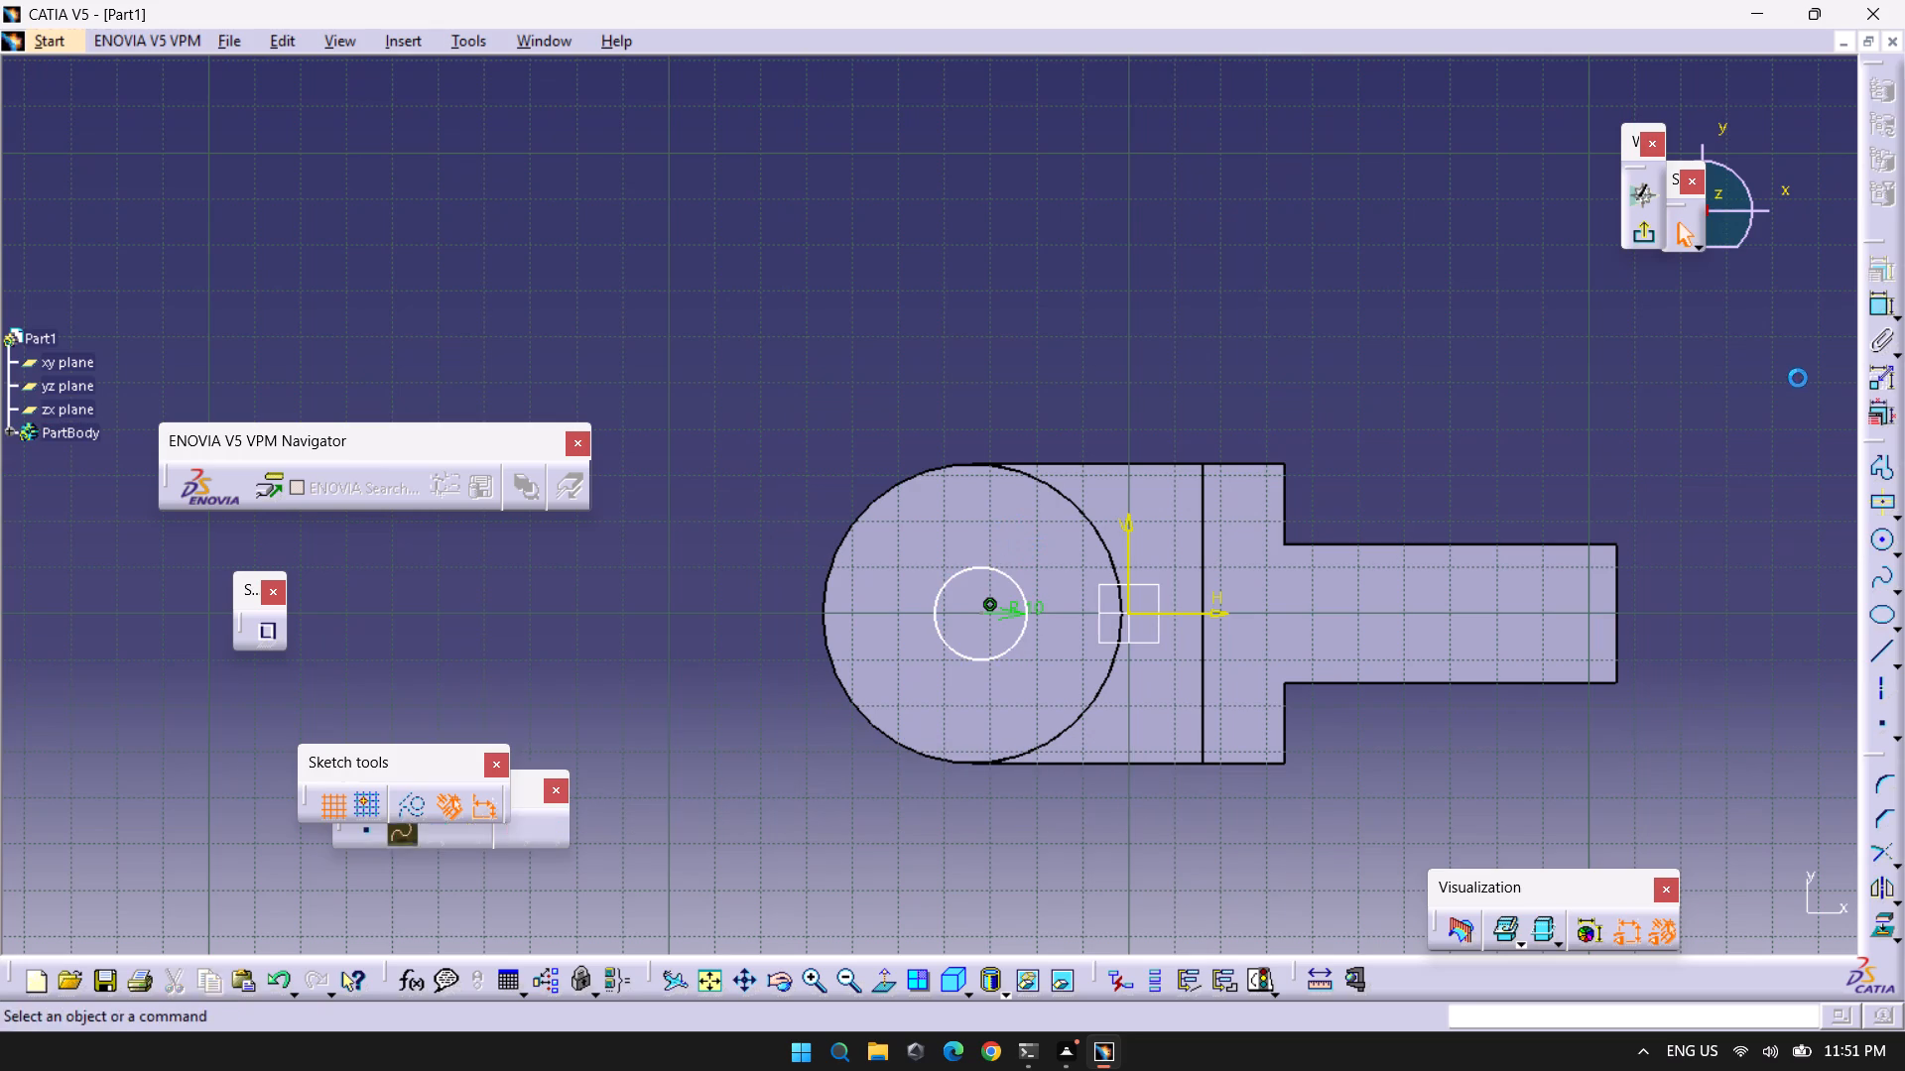
Dimension the circle's centre from the upright wall's edge on the side away from the cylinder and set the distance to 68 mm.
{"action": "left_click", "coordinate": [1879, 310]}
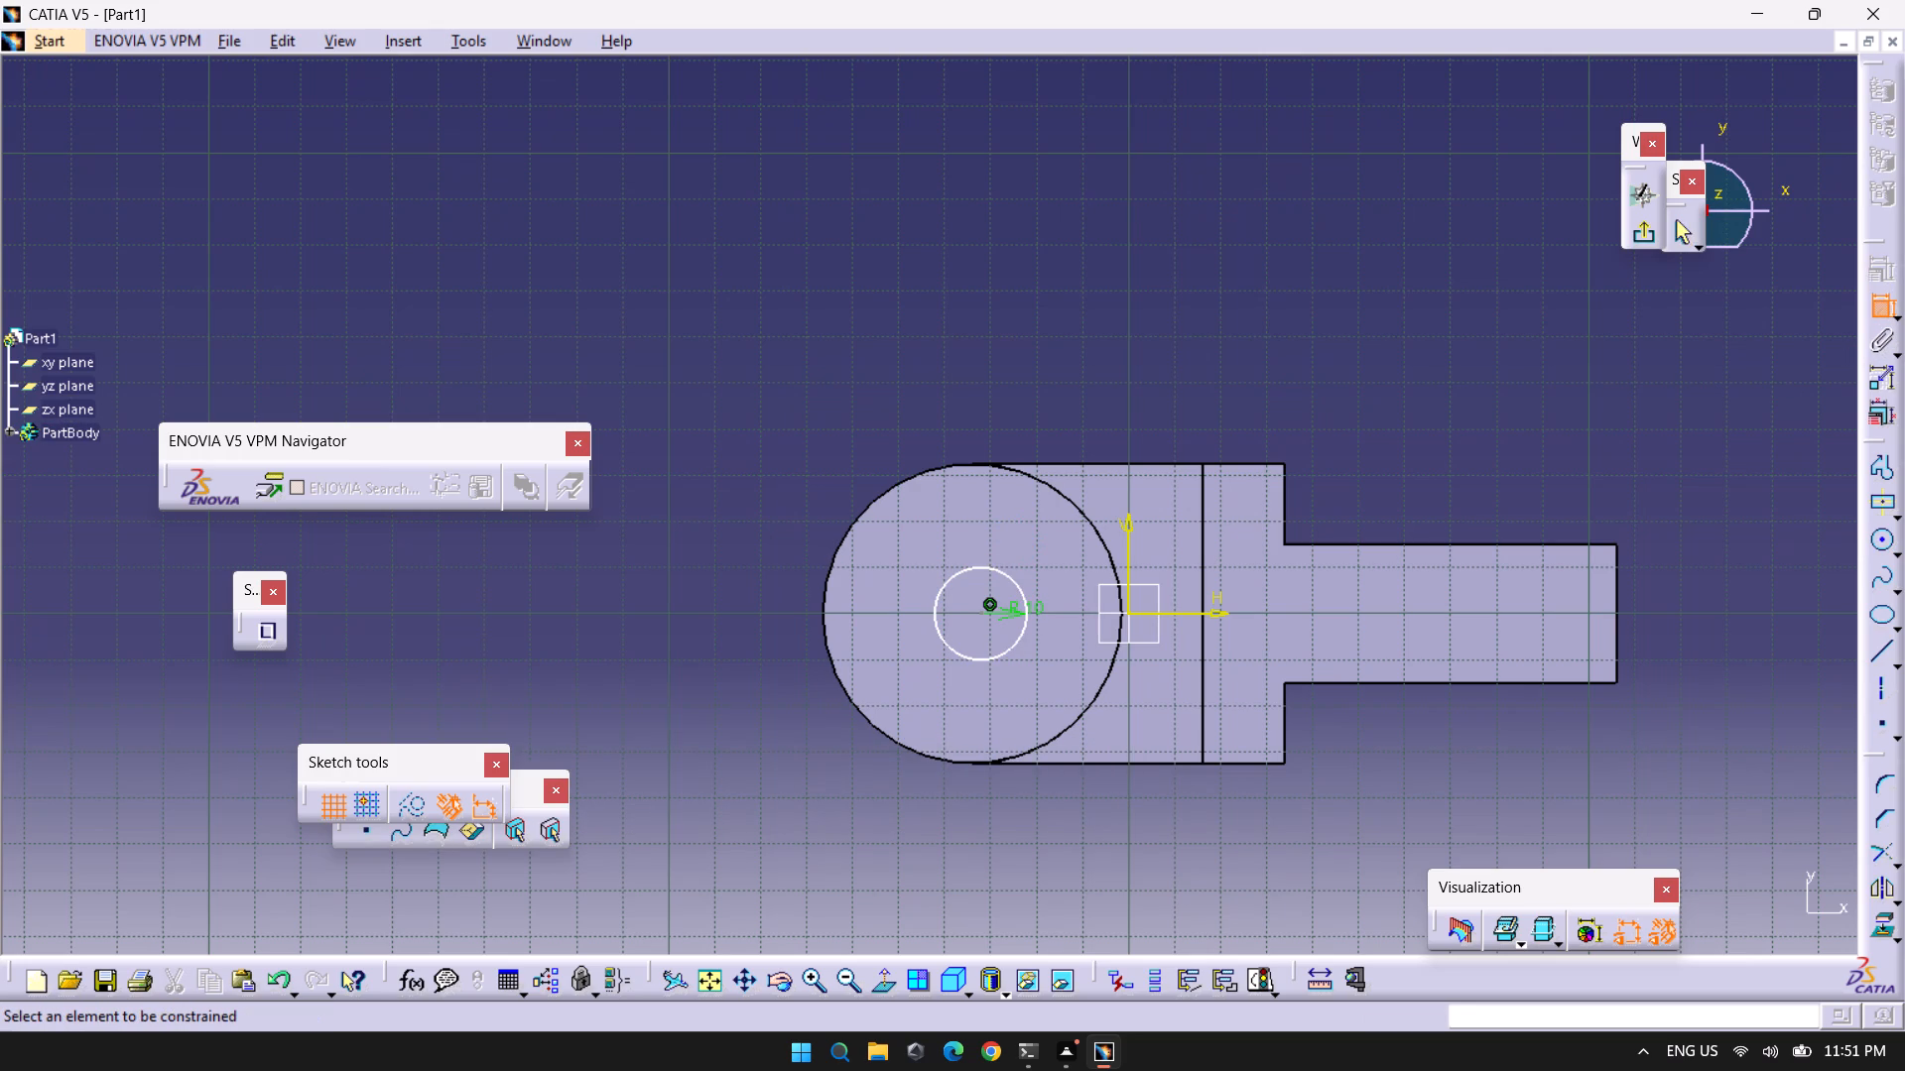
{"action": "left_click", "coordinate": [978, 614]}
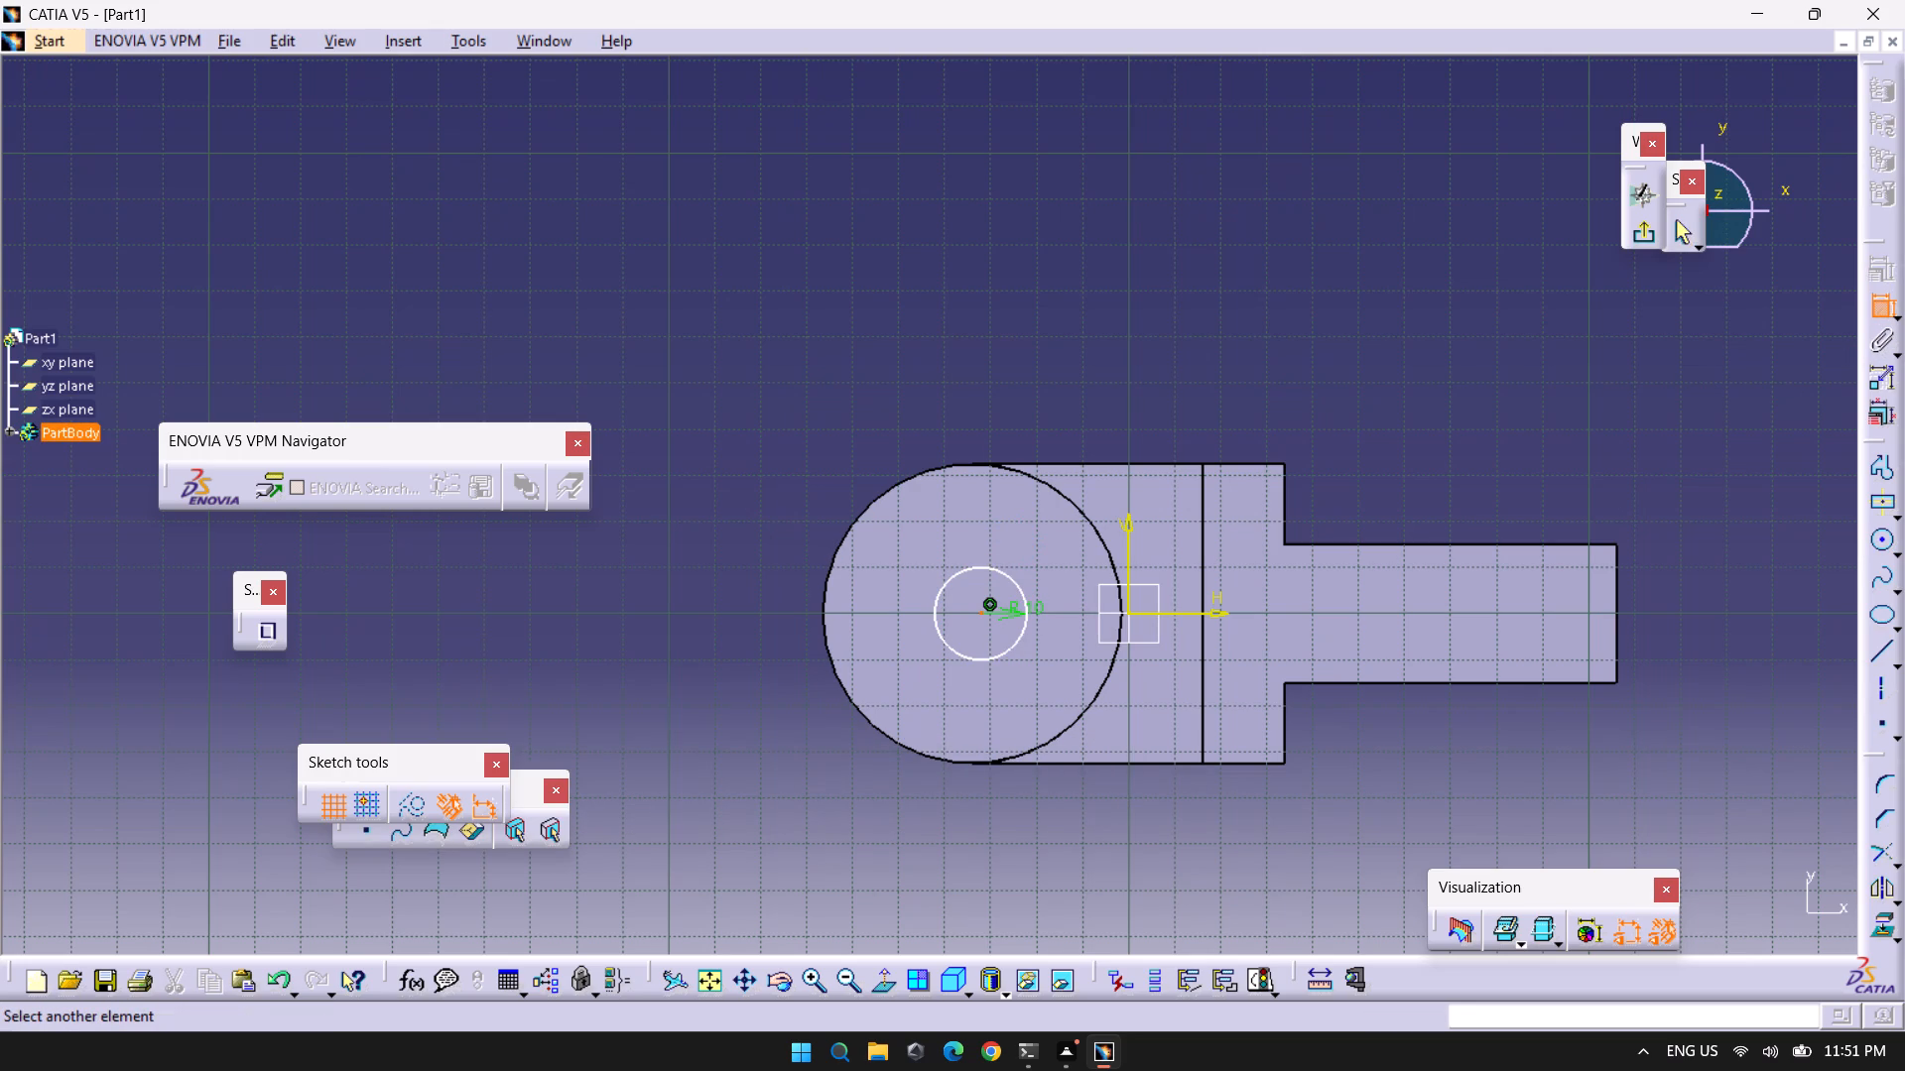
{"action": "left_click", "coordinate": [1286, 496]}
{"action": "left_click", "coordinate": [912, 333]}
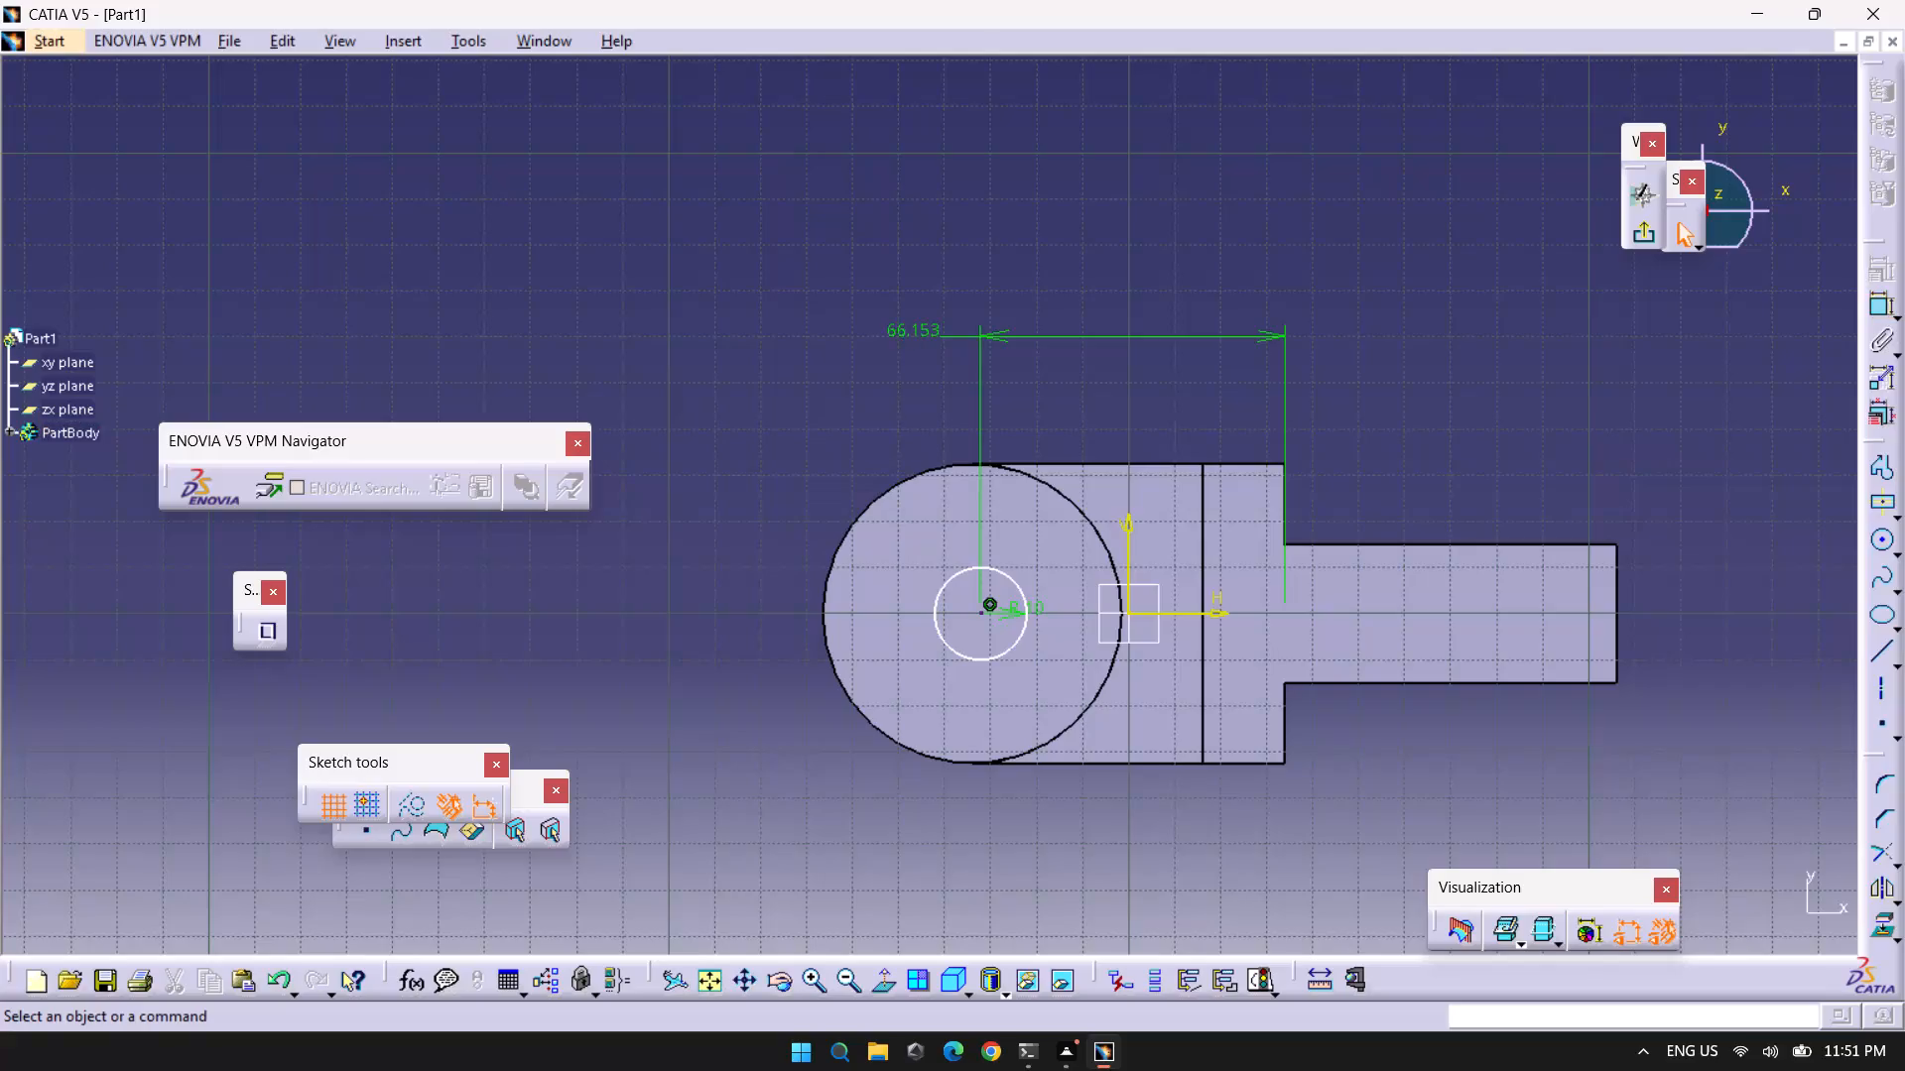
{"action": "double_click", "coordinate": [932, 341]}
{"action": "type", "text": "68"}
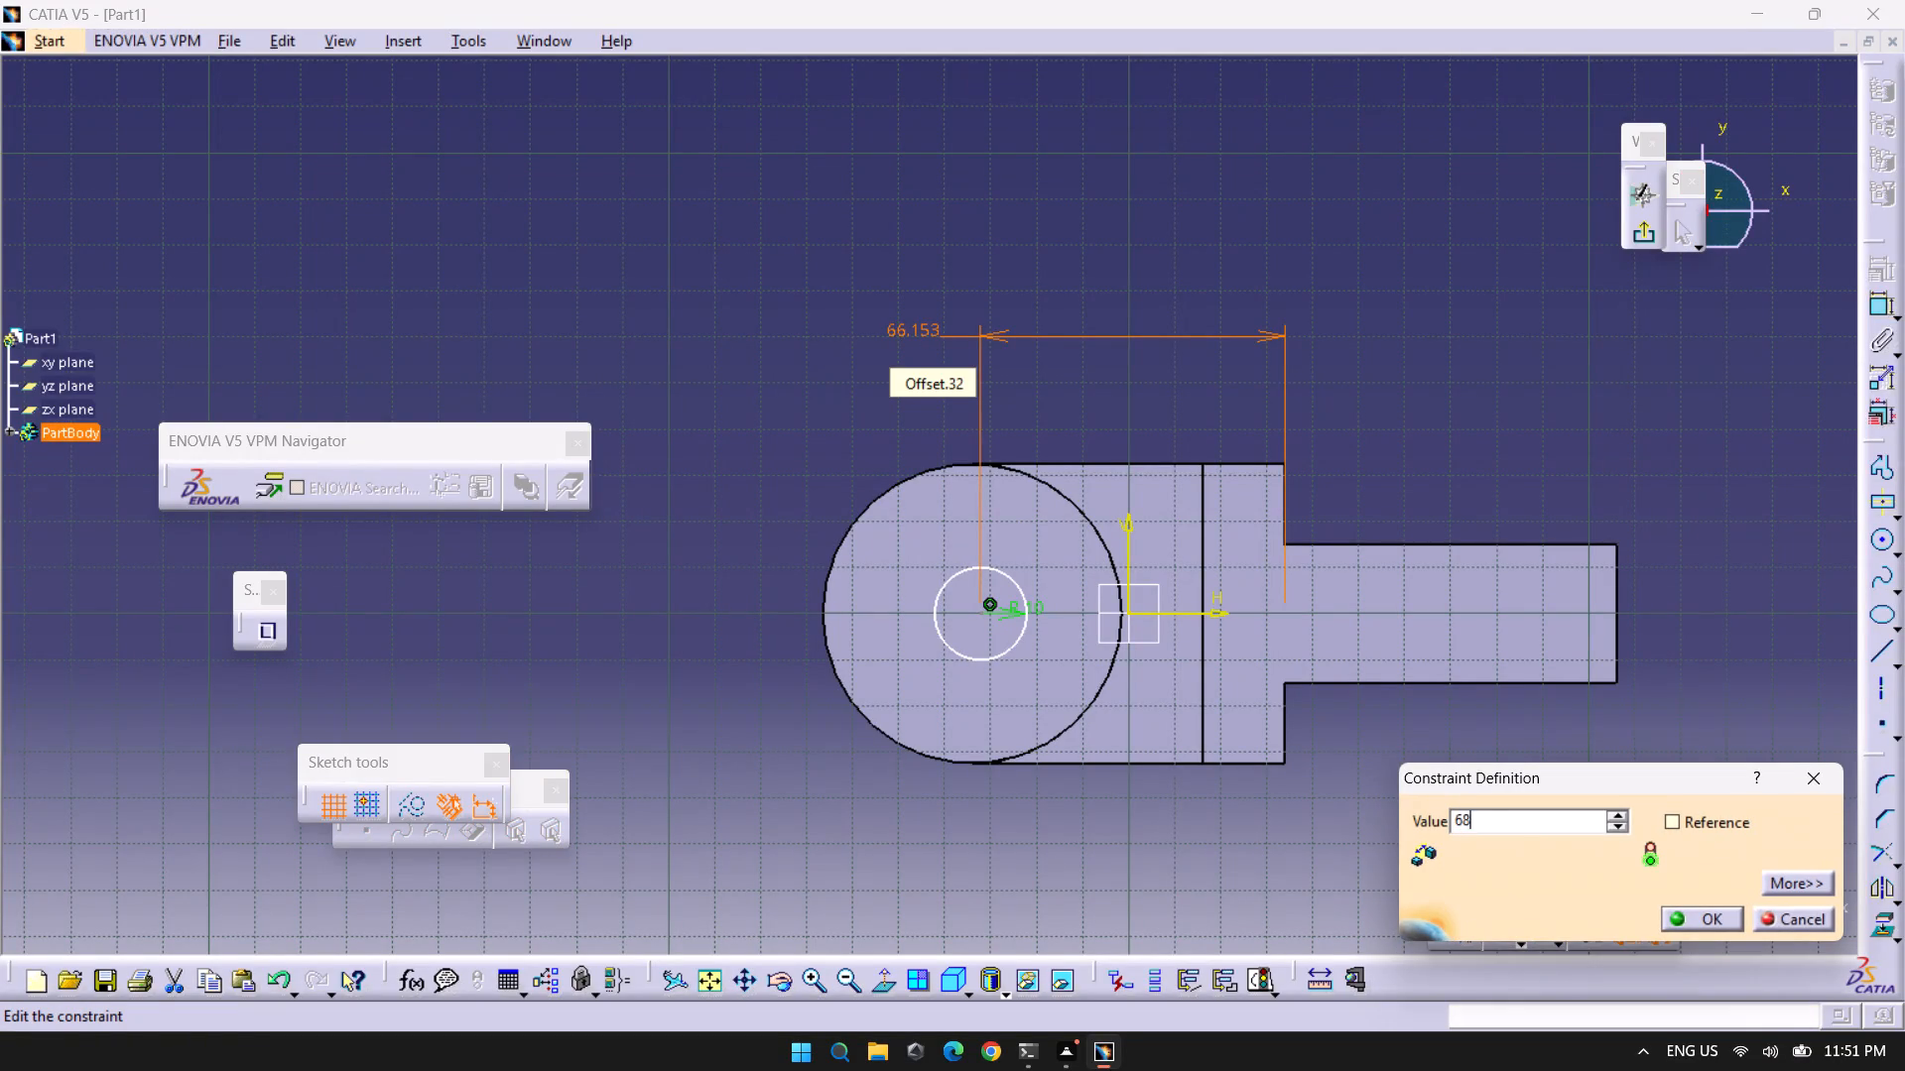
{"action": "key", "text": "Return"}
{"action": "left_click", "coordinate": [1595, 361]}
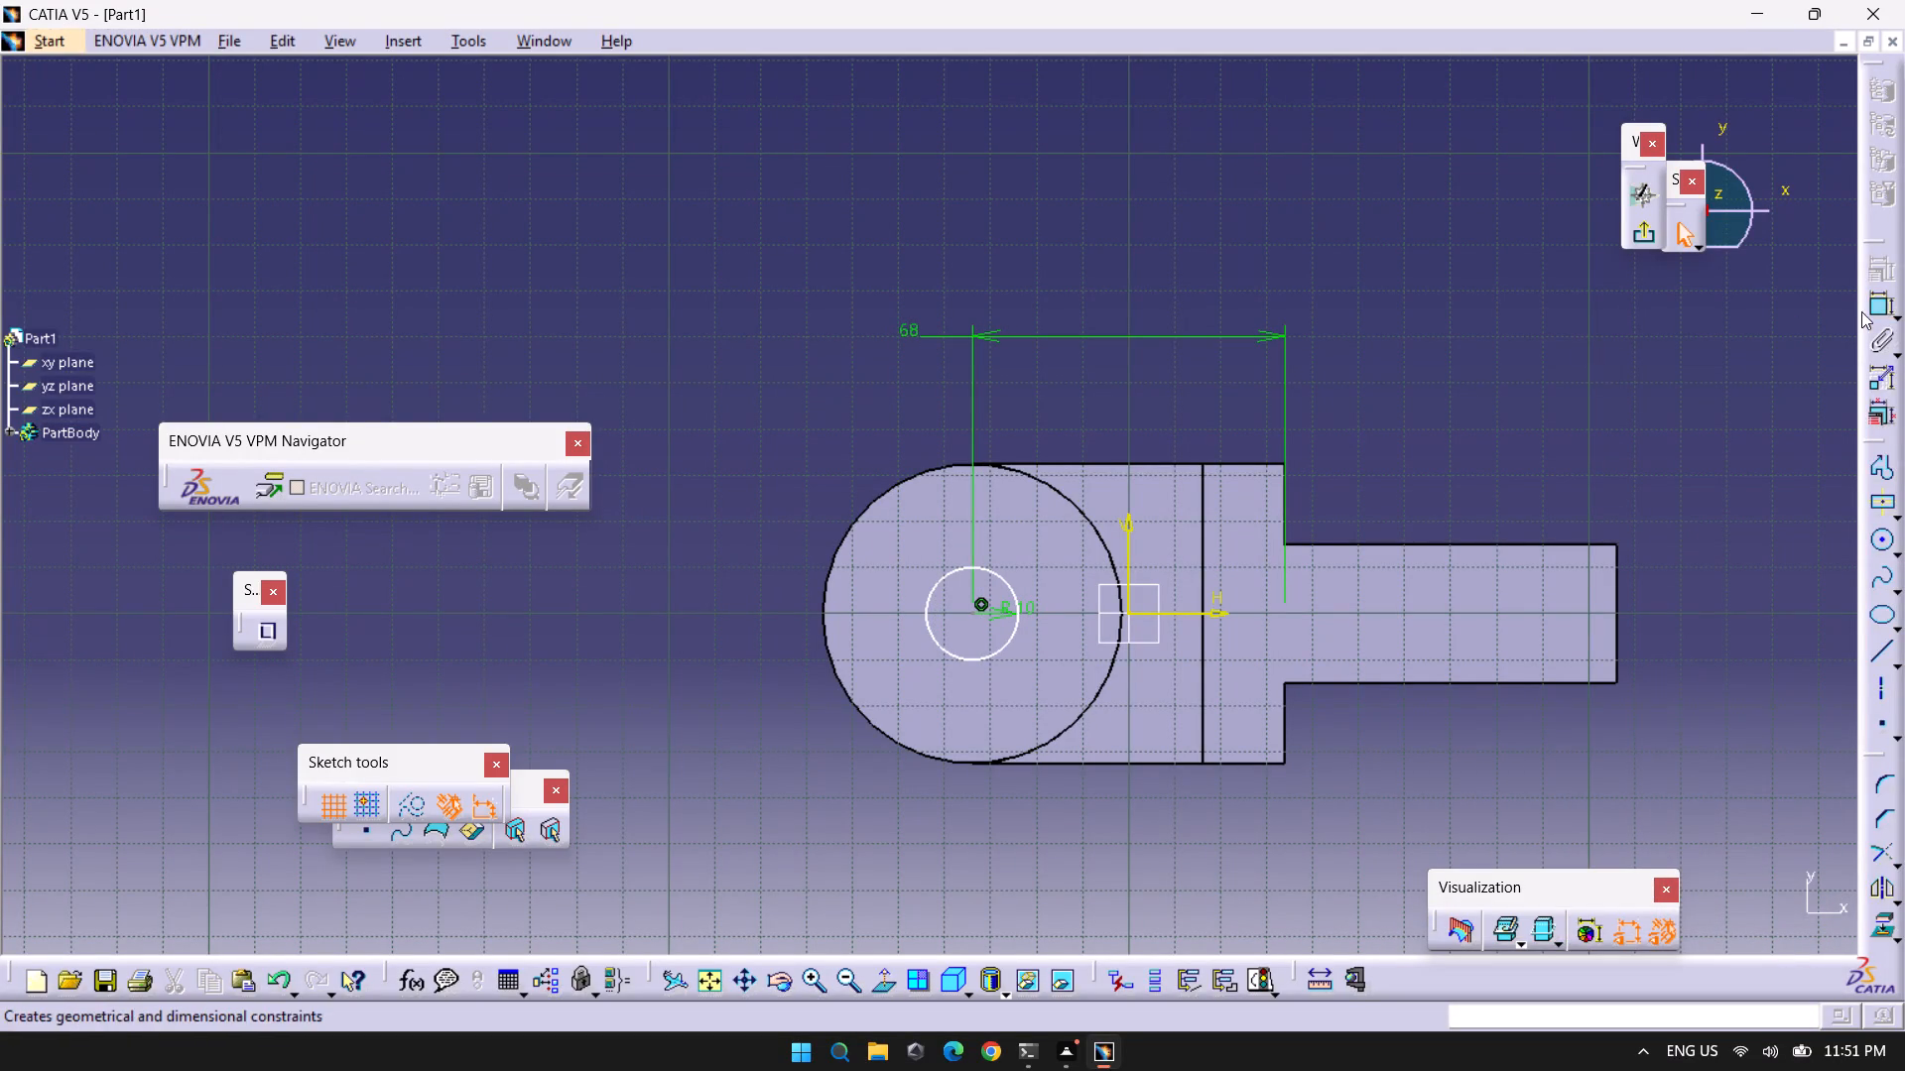
Exit the sketch and pocket the circle through the cylinder with a depth of 48 mm.
{"action": "left_click", "coordinate": [1654, 233]}
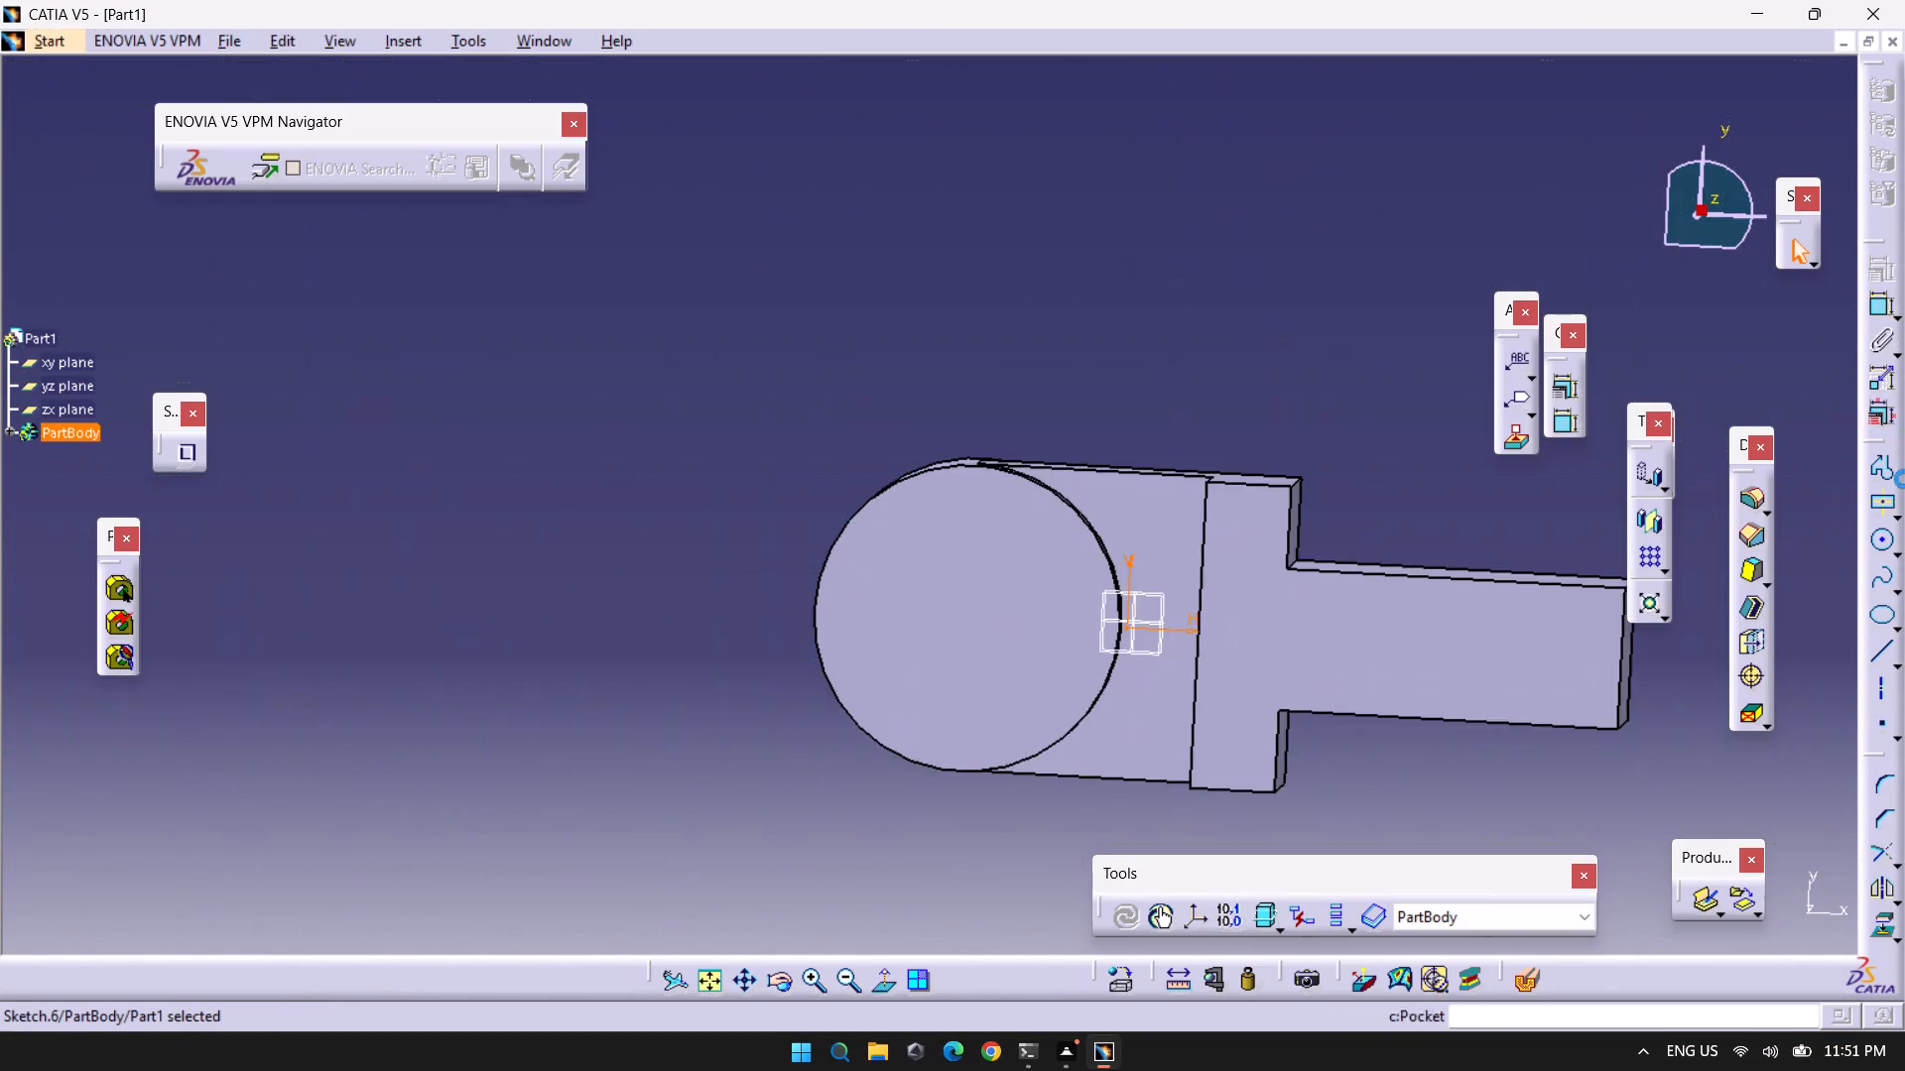
{"action": "left_click", "coordinate": [1872, 467]}
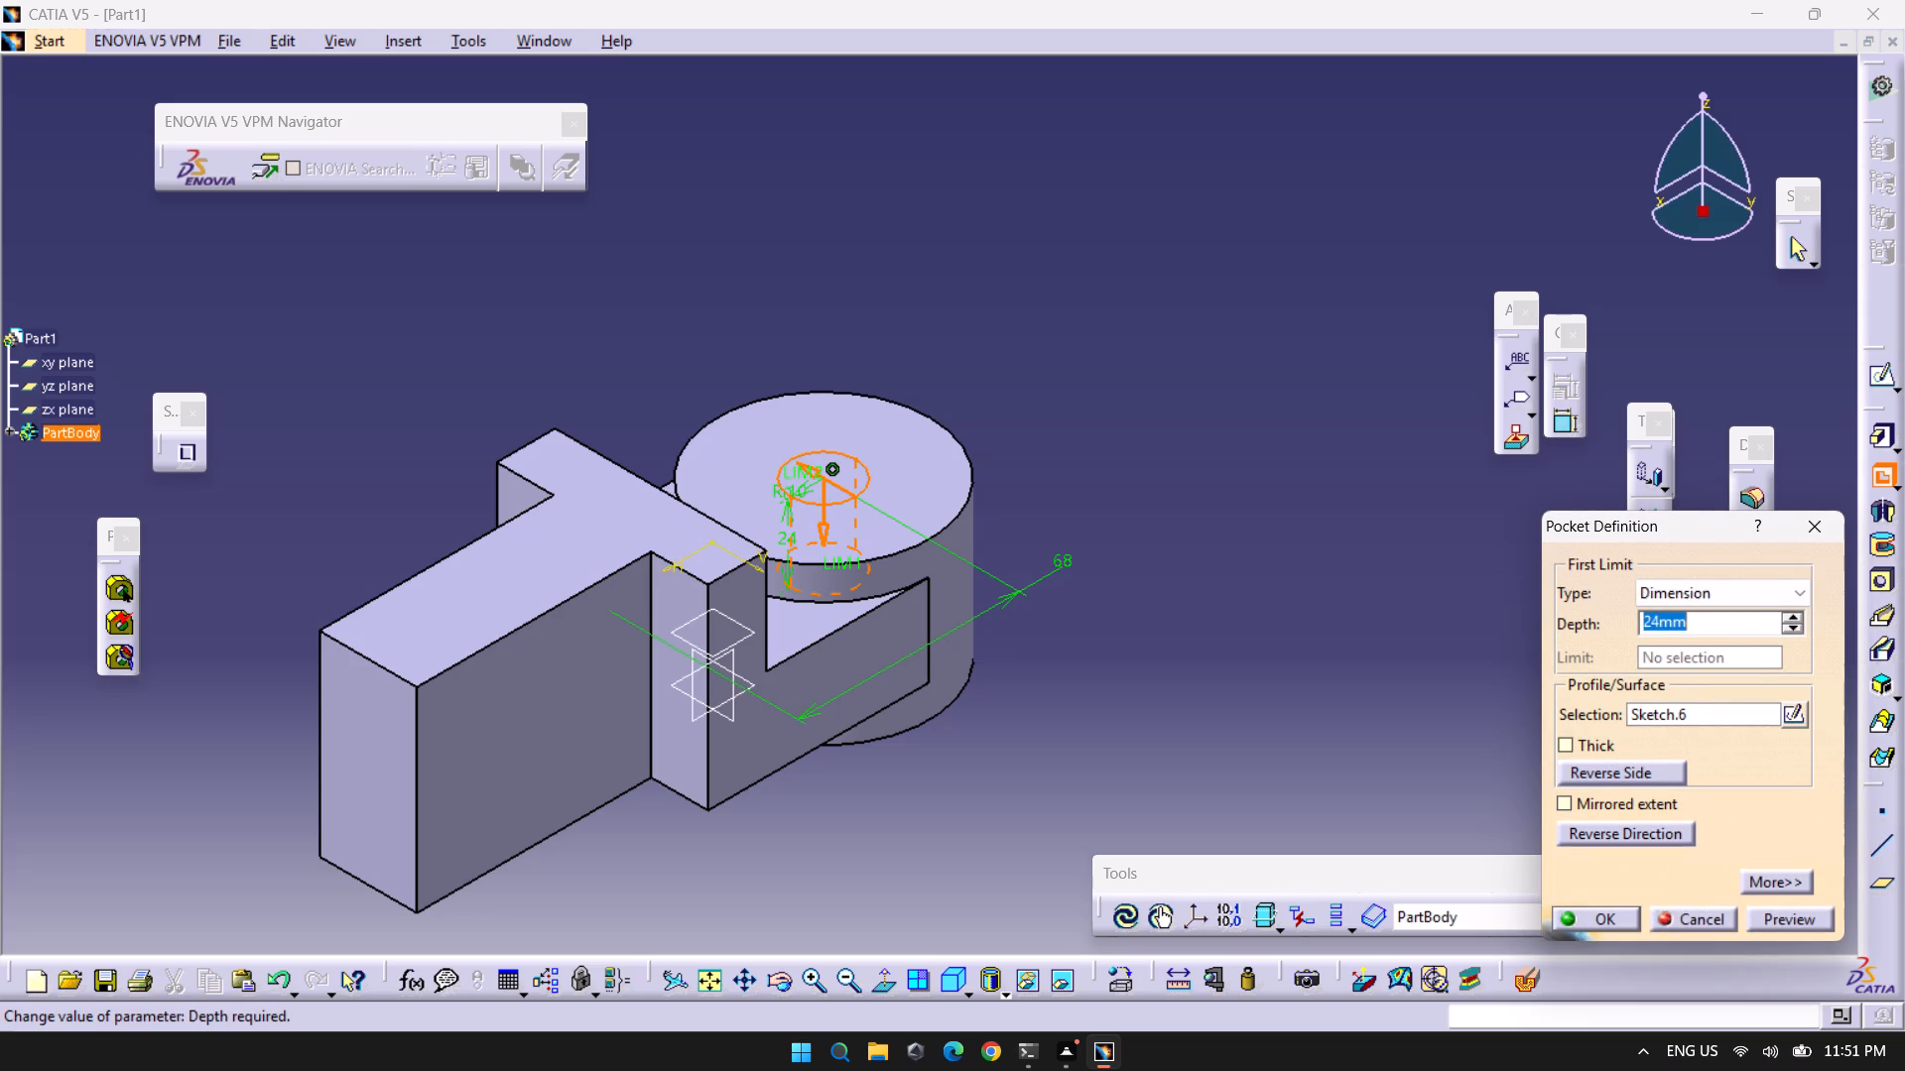
{"action": "type", "text": "48"}
{"action": "key", "text": "Return"}
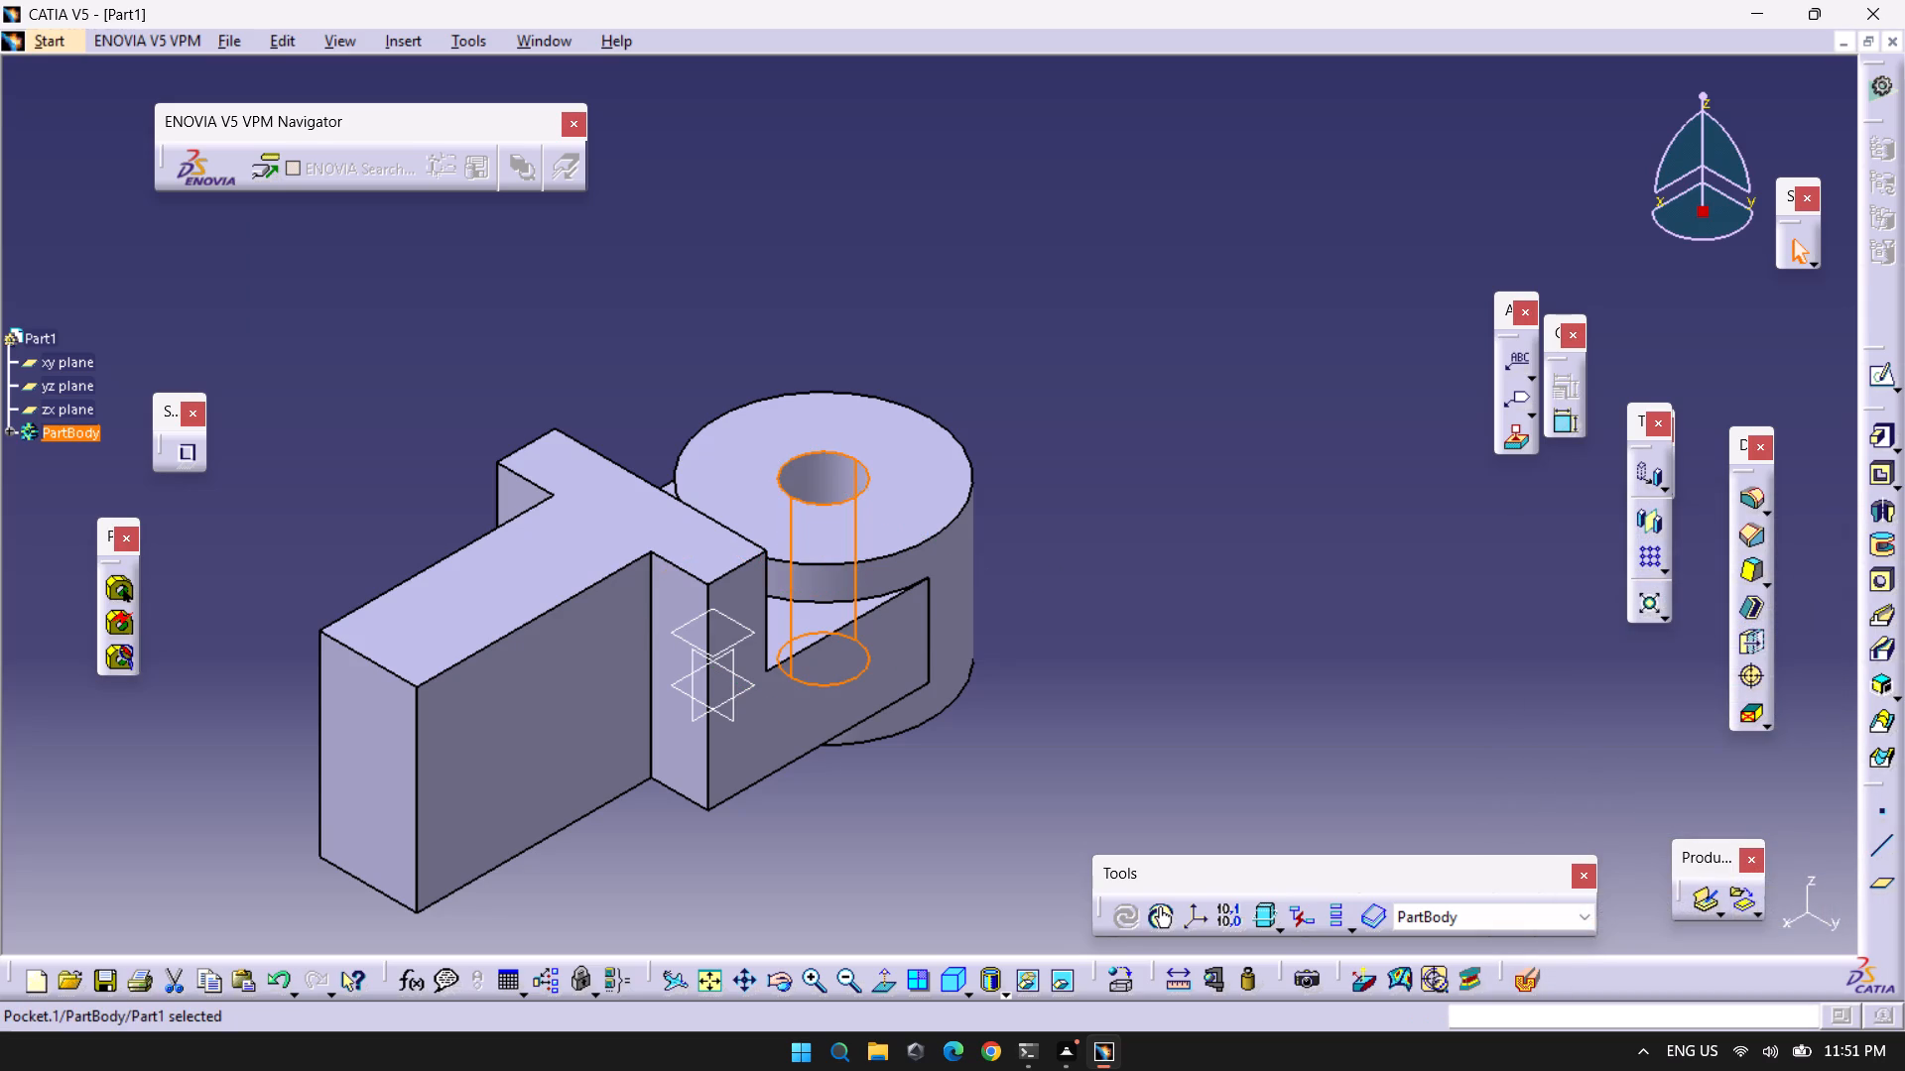
{"action": "left_click", "coordinate": [975, 703]}
Examine the part from several sides, including the hole through the cylinder and the joined wall and extension.
{"action": "middle_click_drag", "start_coordinate": [1111, 722], "coordinate": [679, 657]}
{"action": "right_click_drag", "start_coordinate": [1109, 723], "coordinate": [679, 657]}
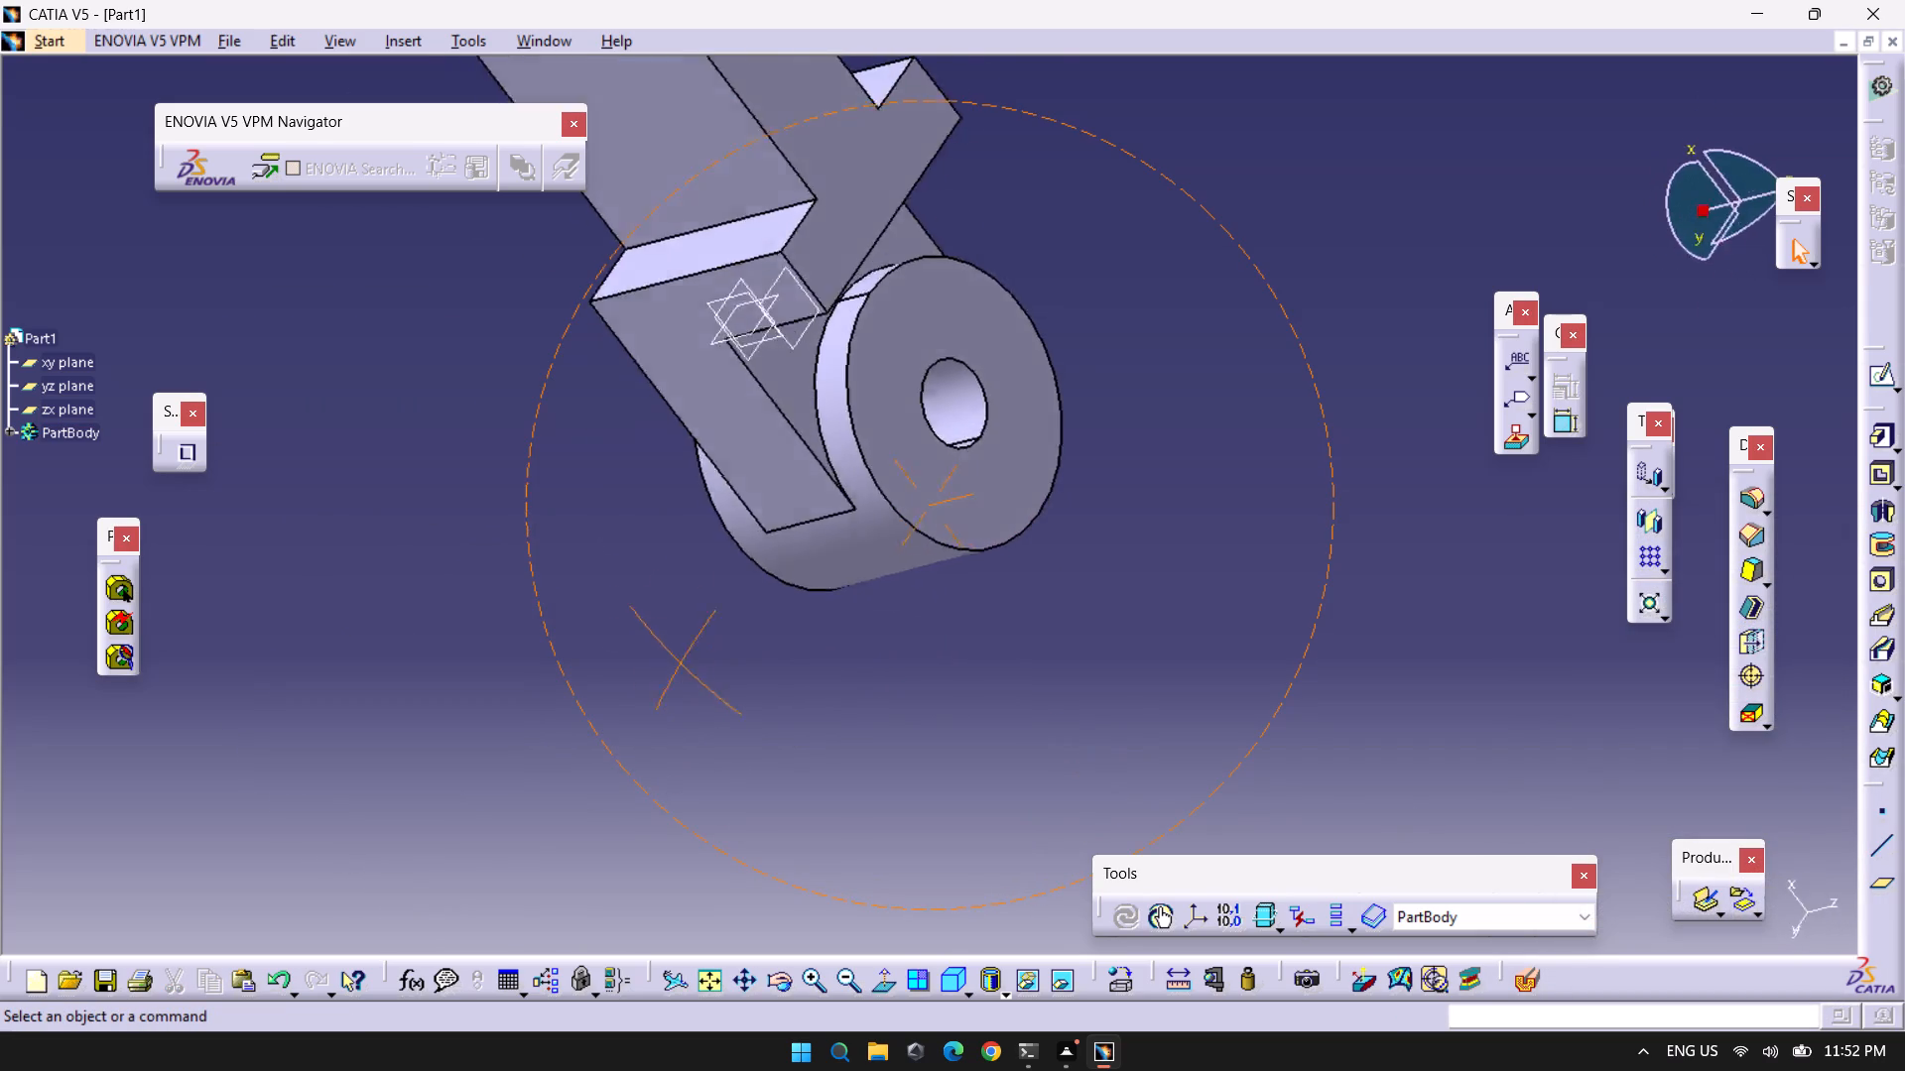
{"action": "middle_click_drag", "start_coordinate": [679, 657], "coordinate": [736, 446]}
{"action": "right_click_drag", "start_coordinate": [679, 657], "coordinate": [736, 446]}
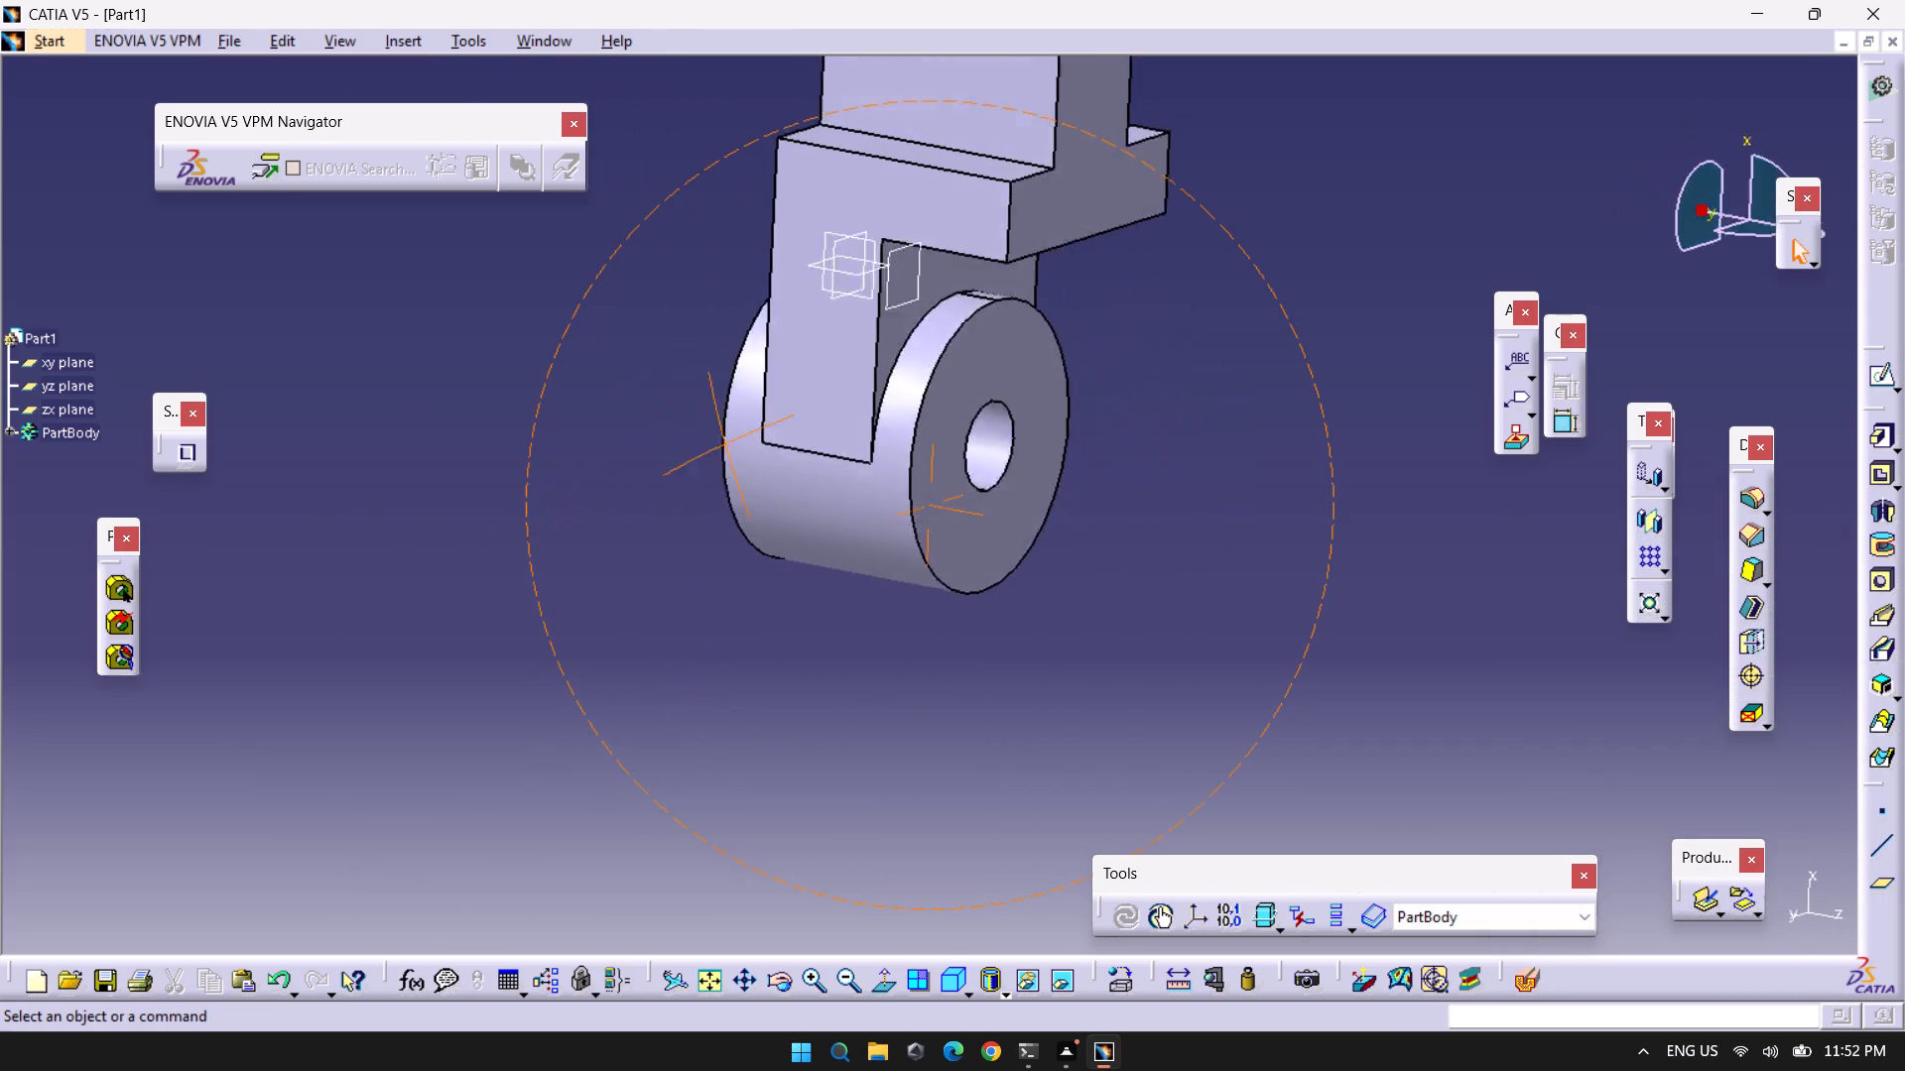
{"action": "right_click_drag", "start_coordinate": [736, 446], "coordinate": [705, 694]}
{"action": "middle_click_drag", "start_coordinate": [736, 446], "coordinate": [735, 690]}
{"action": "middle_click_drag", "start_coordinate": [703, 650], "coordinate": [1051, 793]}
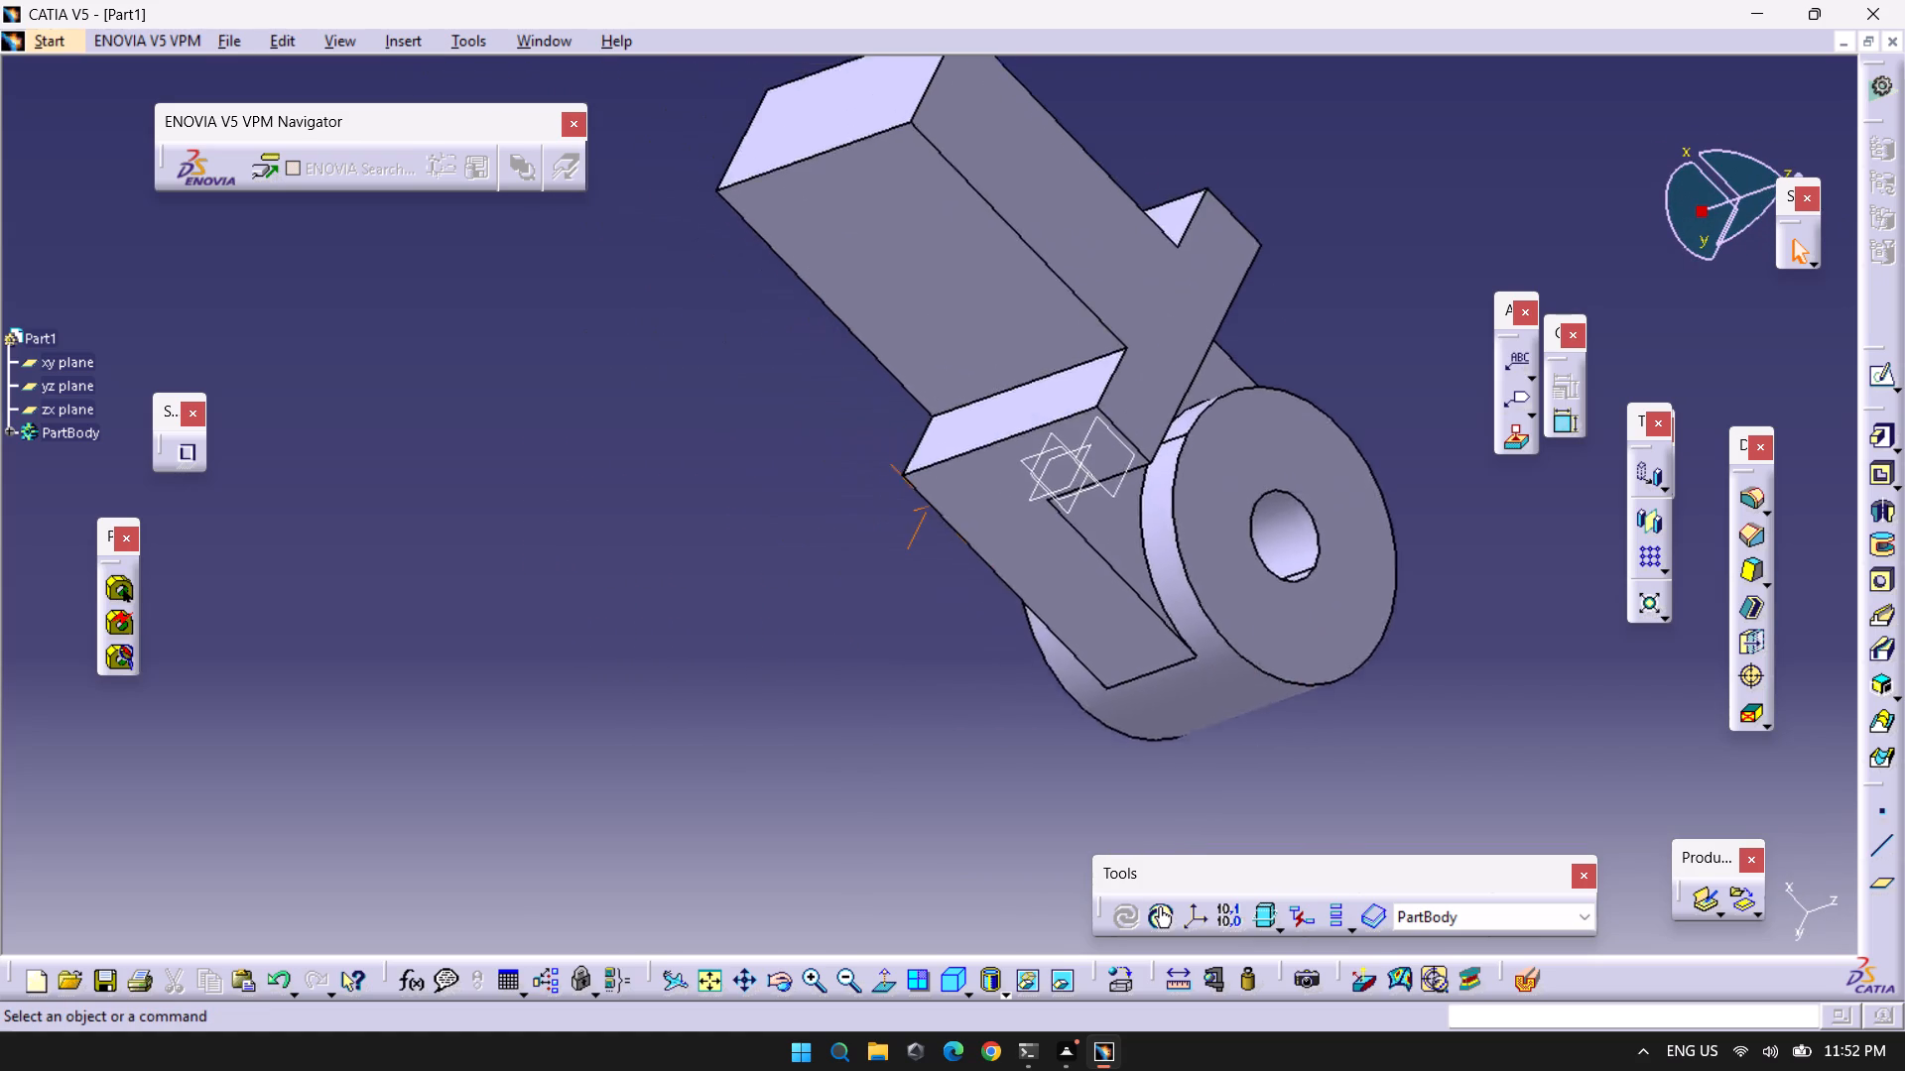
{"action": "middle_click_drag", "start_coordinate": [1051, 793], "coordinate": [1161, 830]}
{"action": "middle_click_drag", "start_coordinate": [700, 478], "coordinate": [1393, 410]}
{"action": "right_click_drag", "start_coordinate": [693, 516], "coordinate": [1393, 410]}
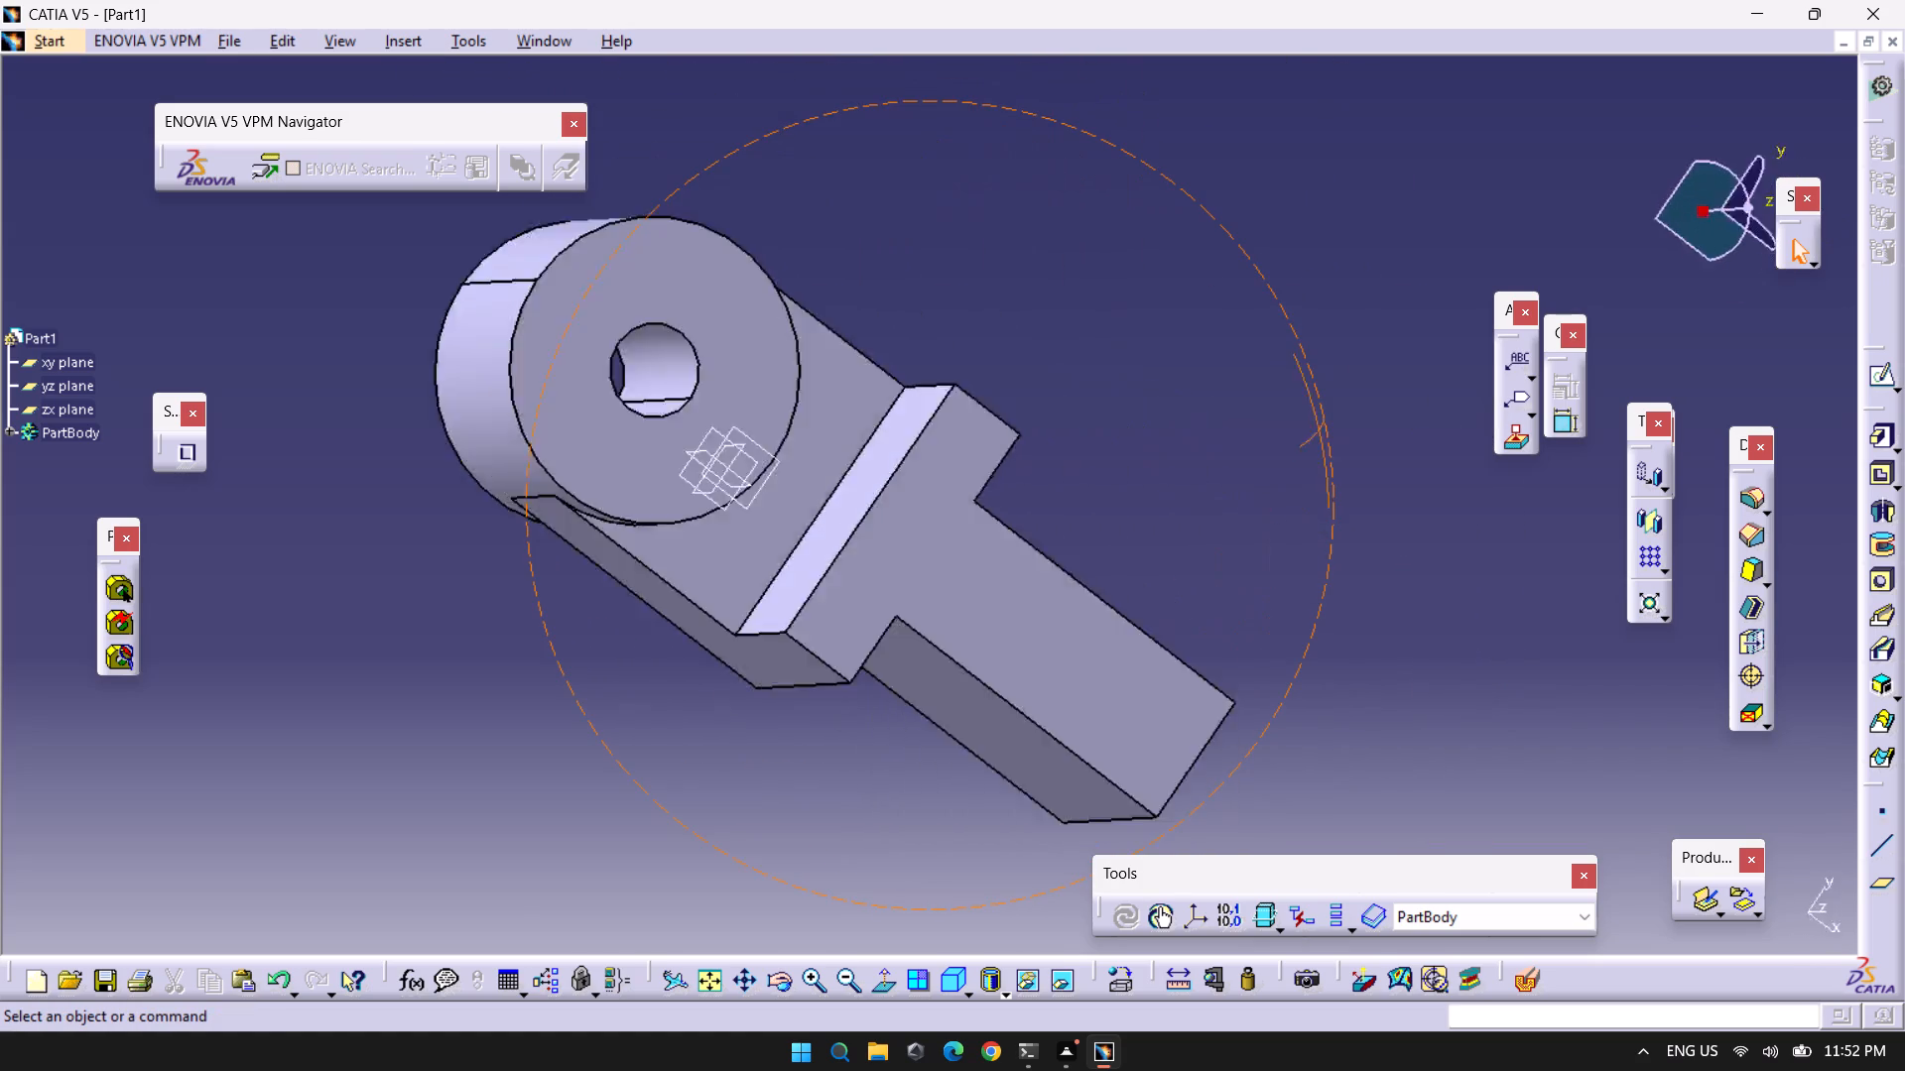
{"action": "middle_click_drag", "start_coordinate": [1393, 410], "coordinate": [1260, 307]}
{"action": "right_click_drag", "start_coordinate": [1393, 410], "coordinate": [1260, 307]}
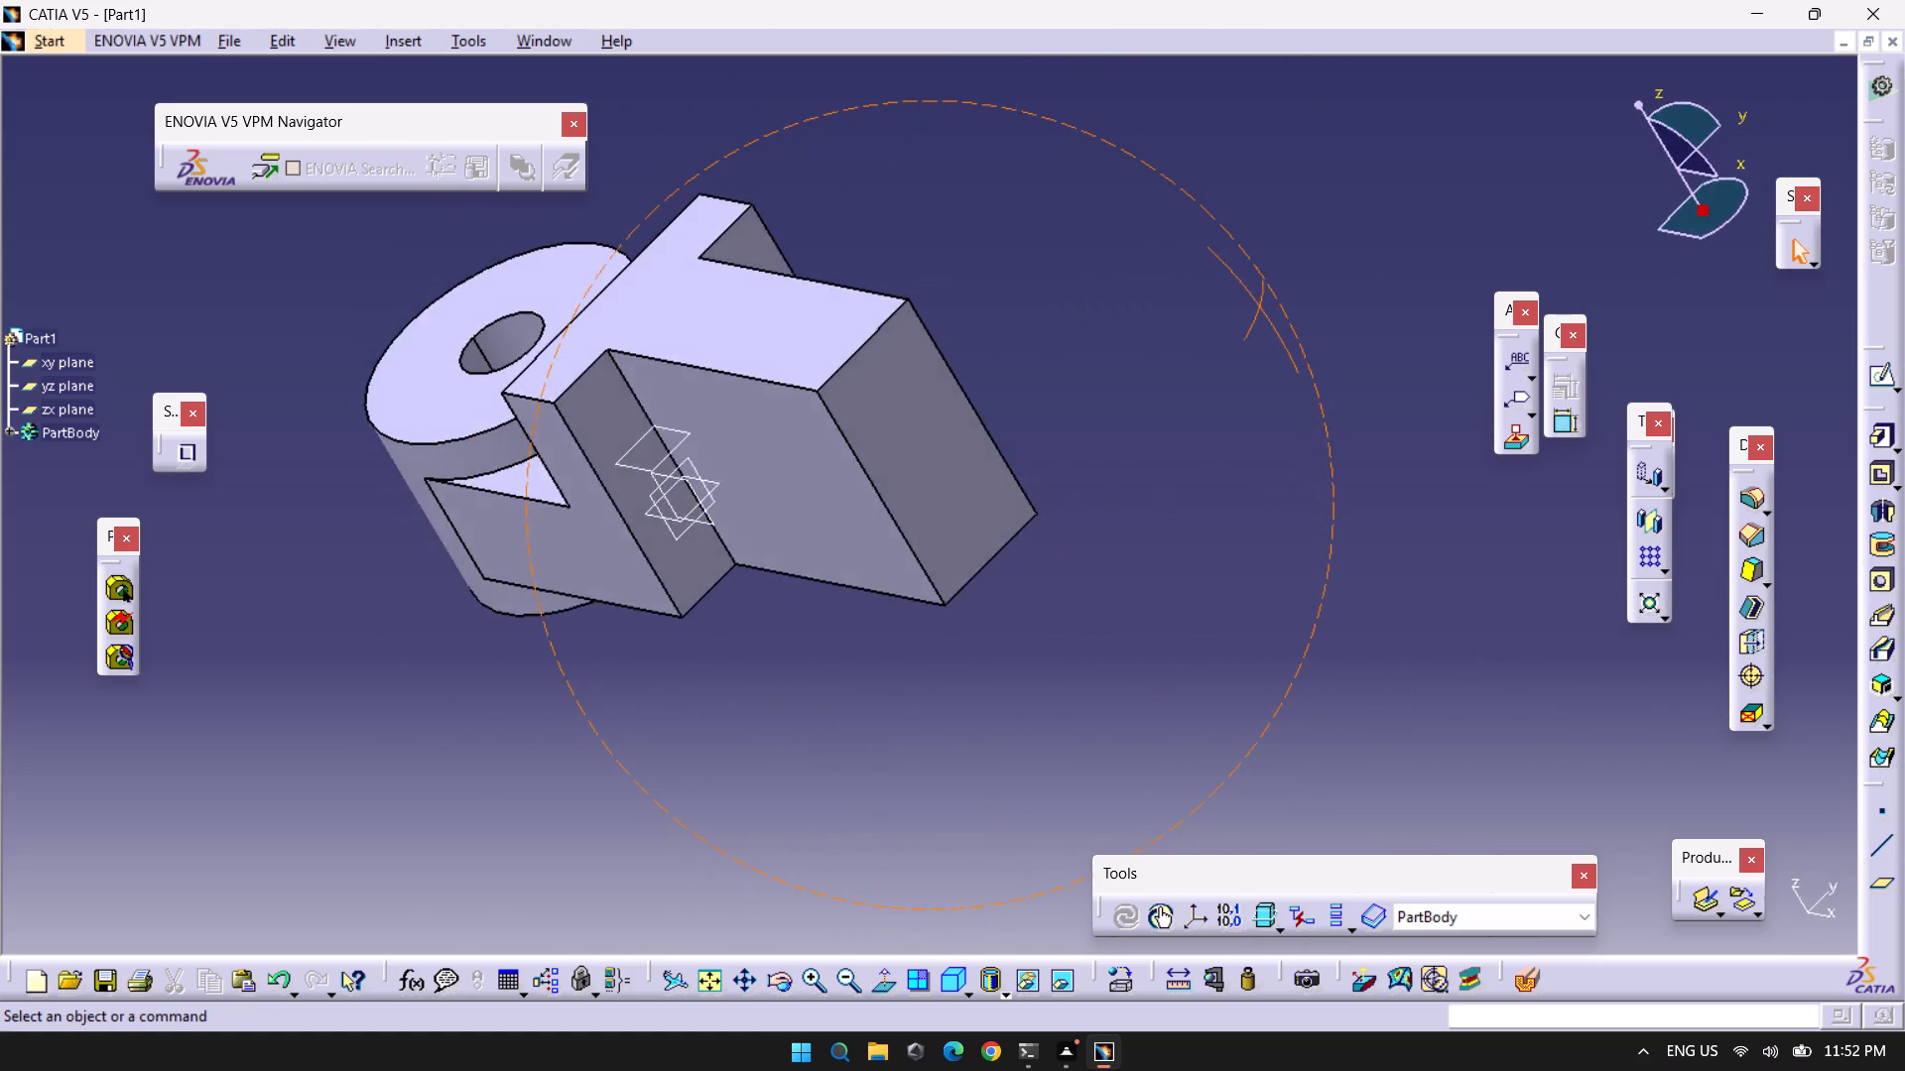
{"action": "right_click_drag", "start_coordinate": [1260, 307], "coordinate": [1381, 352]}
{"action": "middle_click_drag", "start_coordinate": [1260, 307], "coordinate": [1381, 352]}
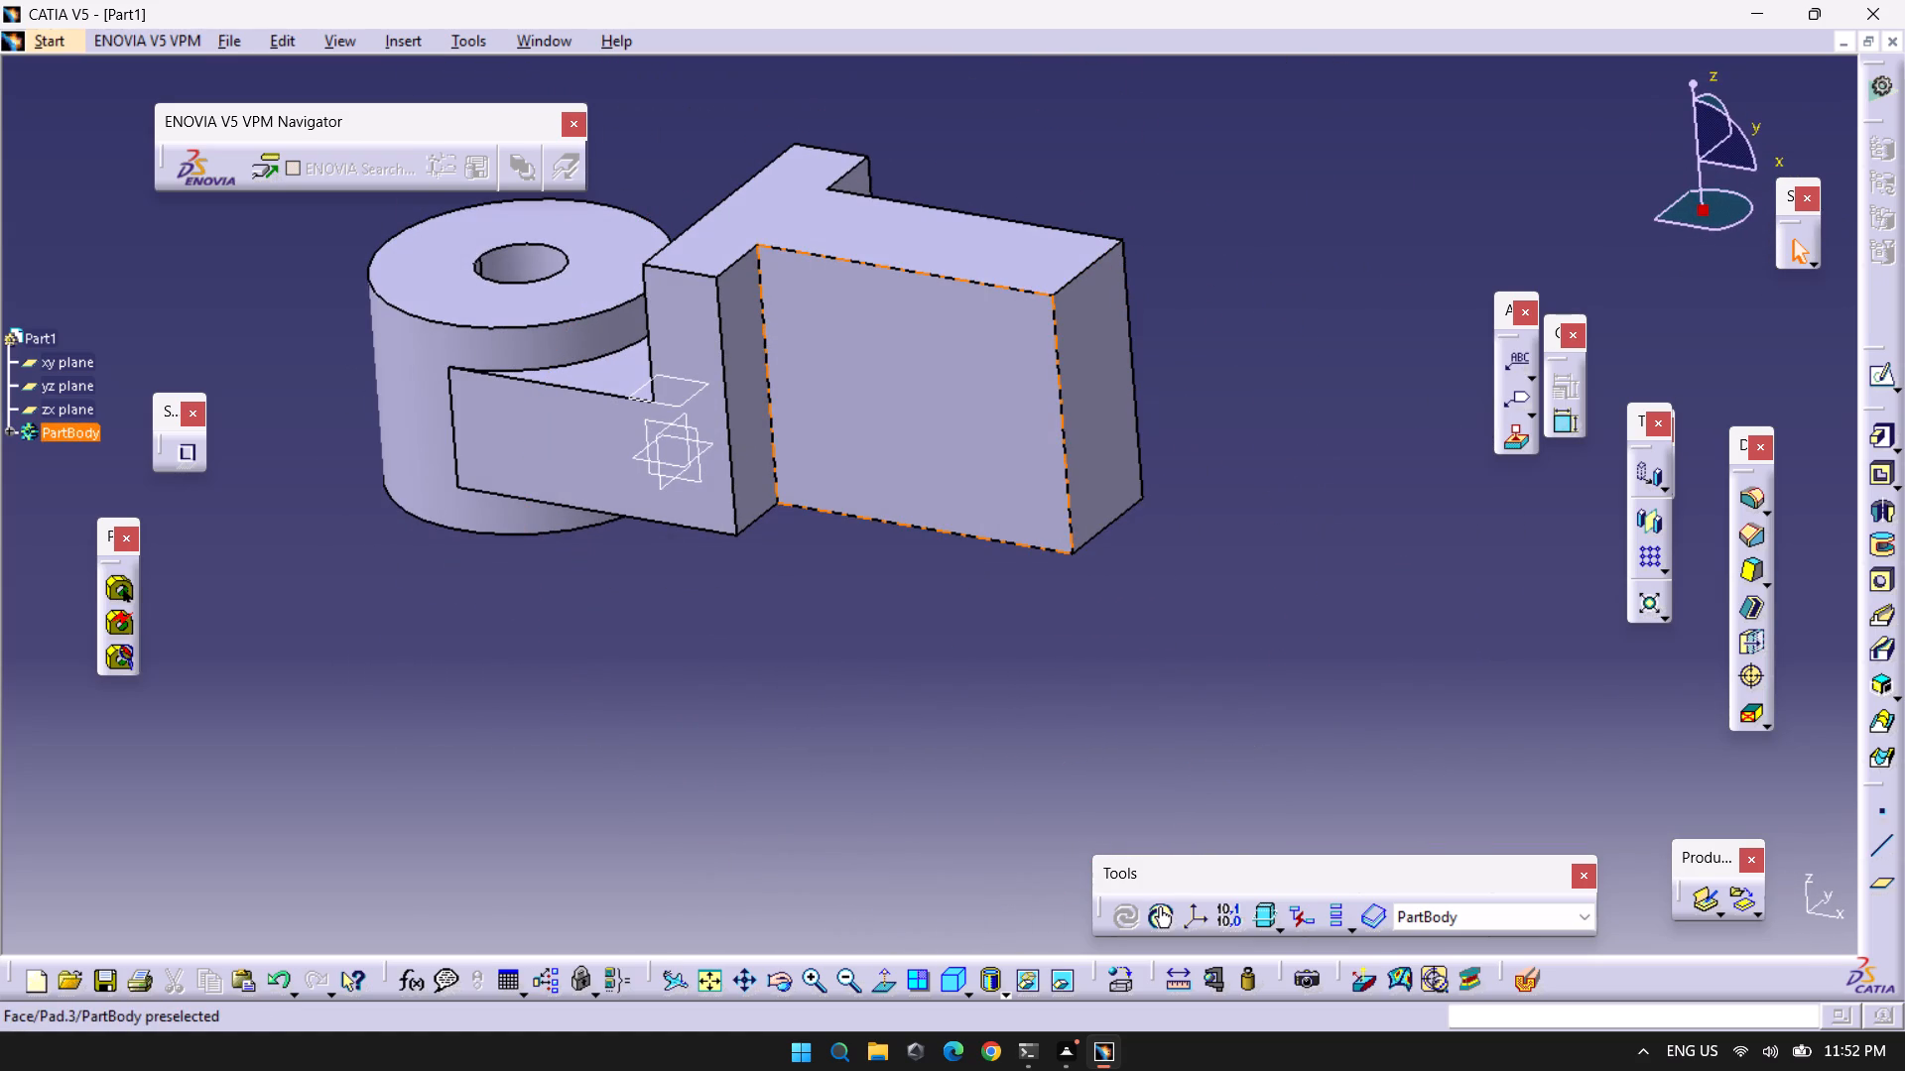
{"action": "middle_click_drag", "start_coordinate": [634, 610], "coordinate": [1023, 791]}
{"action": "right_click_drag", "start_coordinate": [634, 610], "coordinate": [1023, 791]}
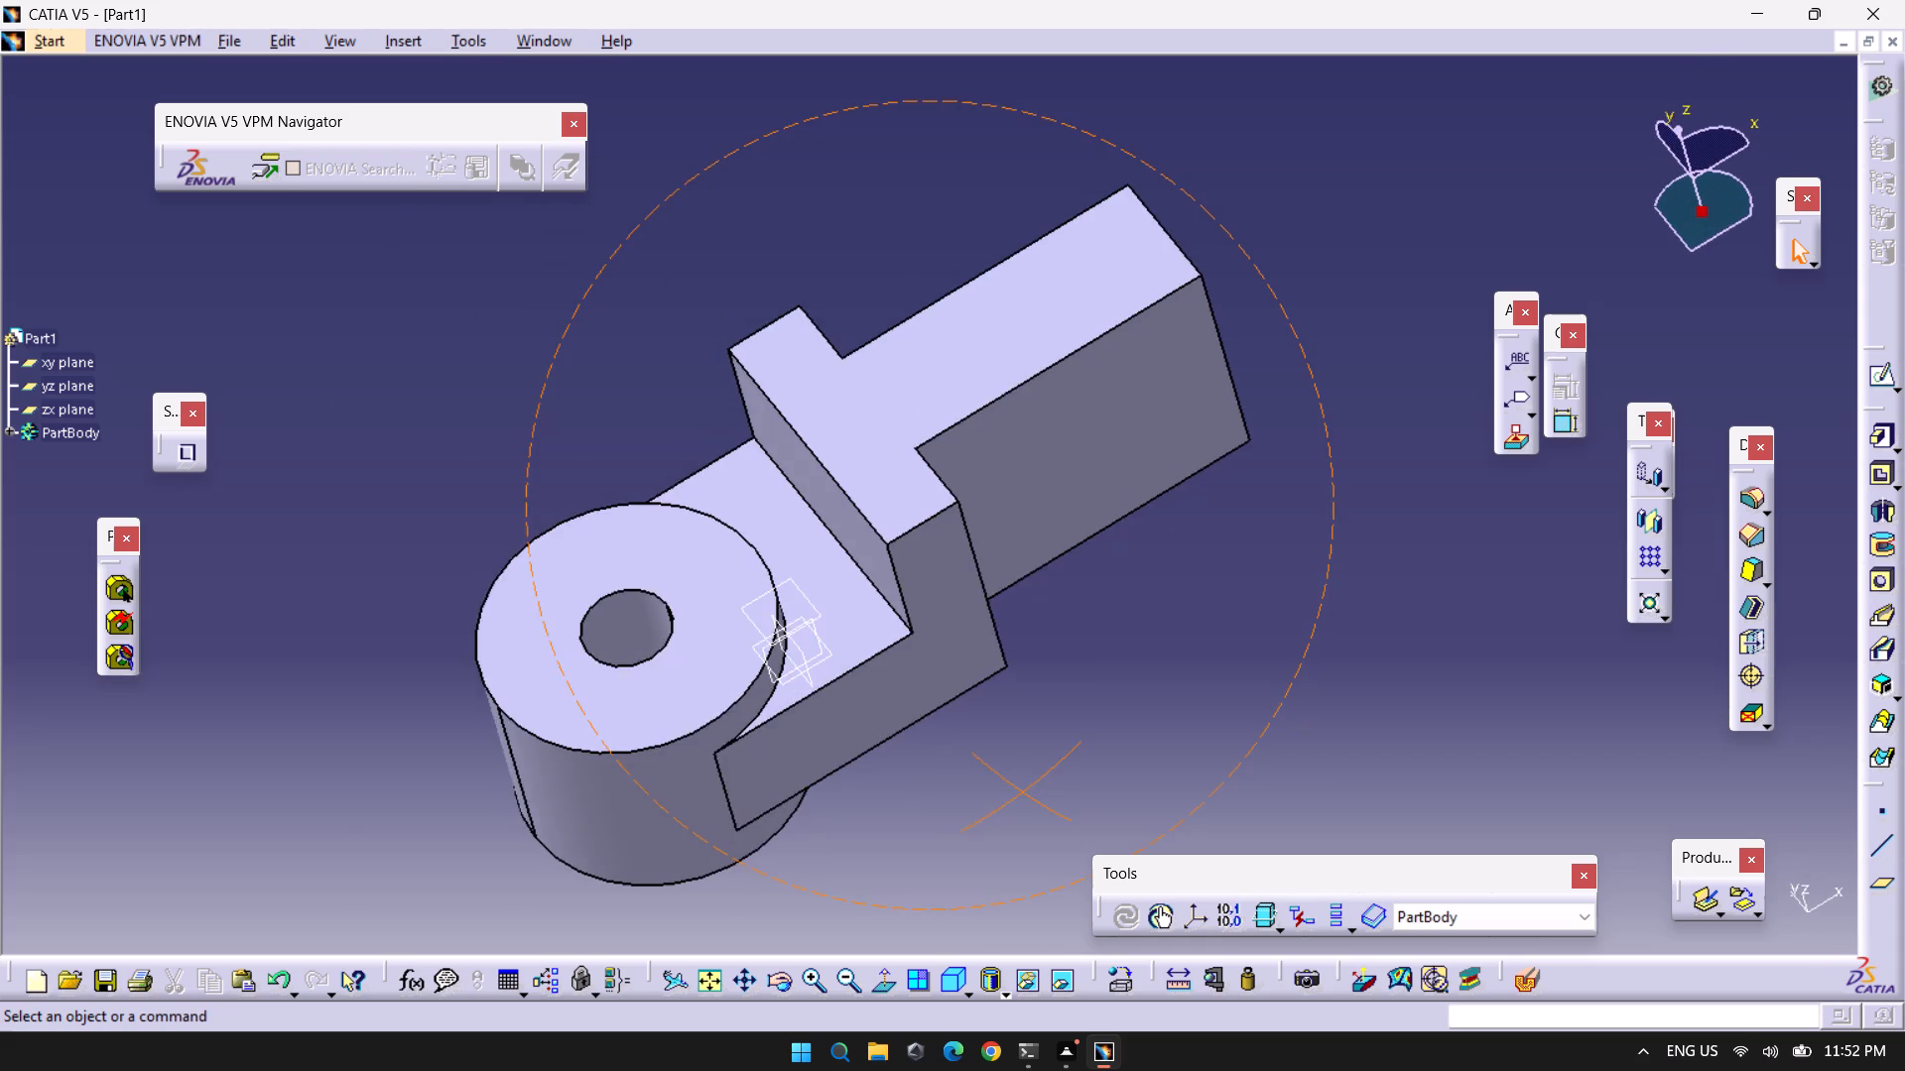
{"action": "middle_click_drag", "start_coordinate": [1023, 791], "coordinate": [1018, 791]}
{"action": "right_click_drag", "start_coordinate": [1023, 791], "coordinate": [1015, 788]}
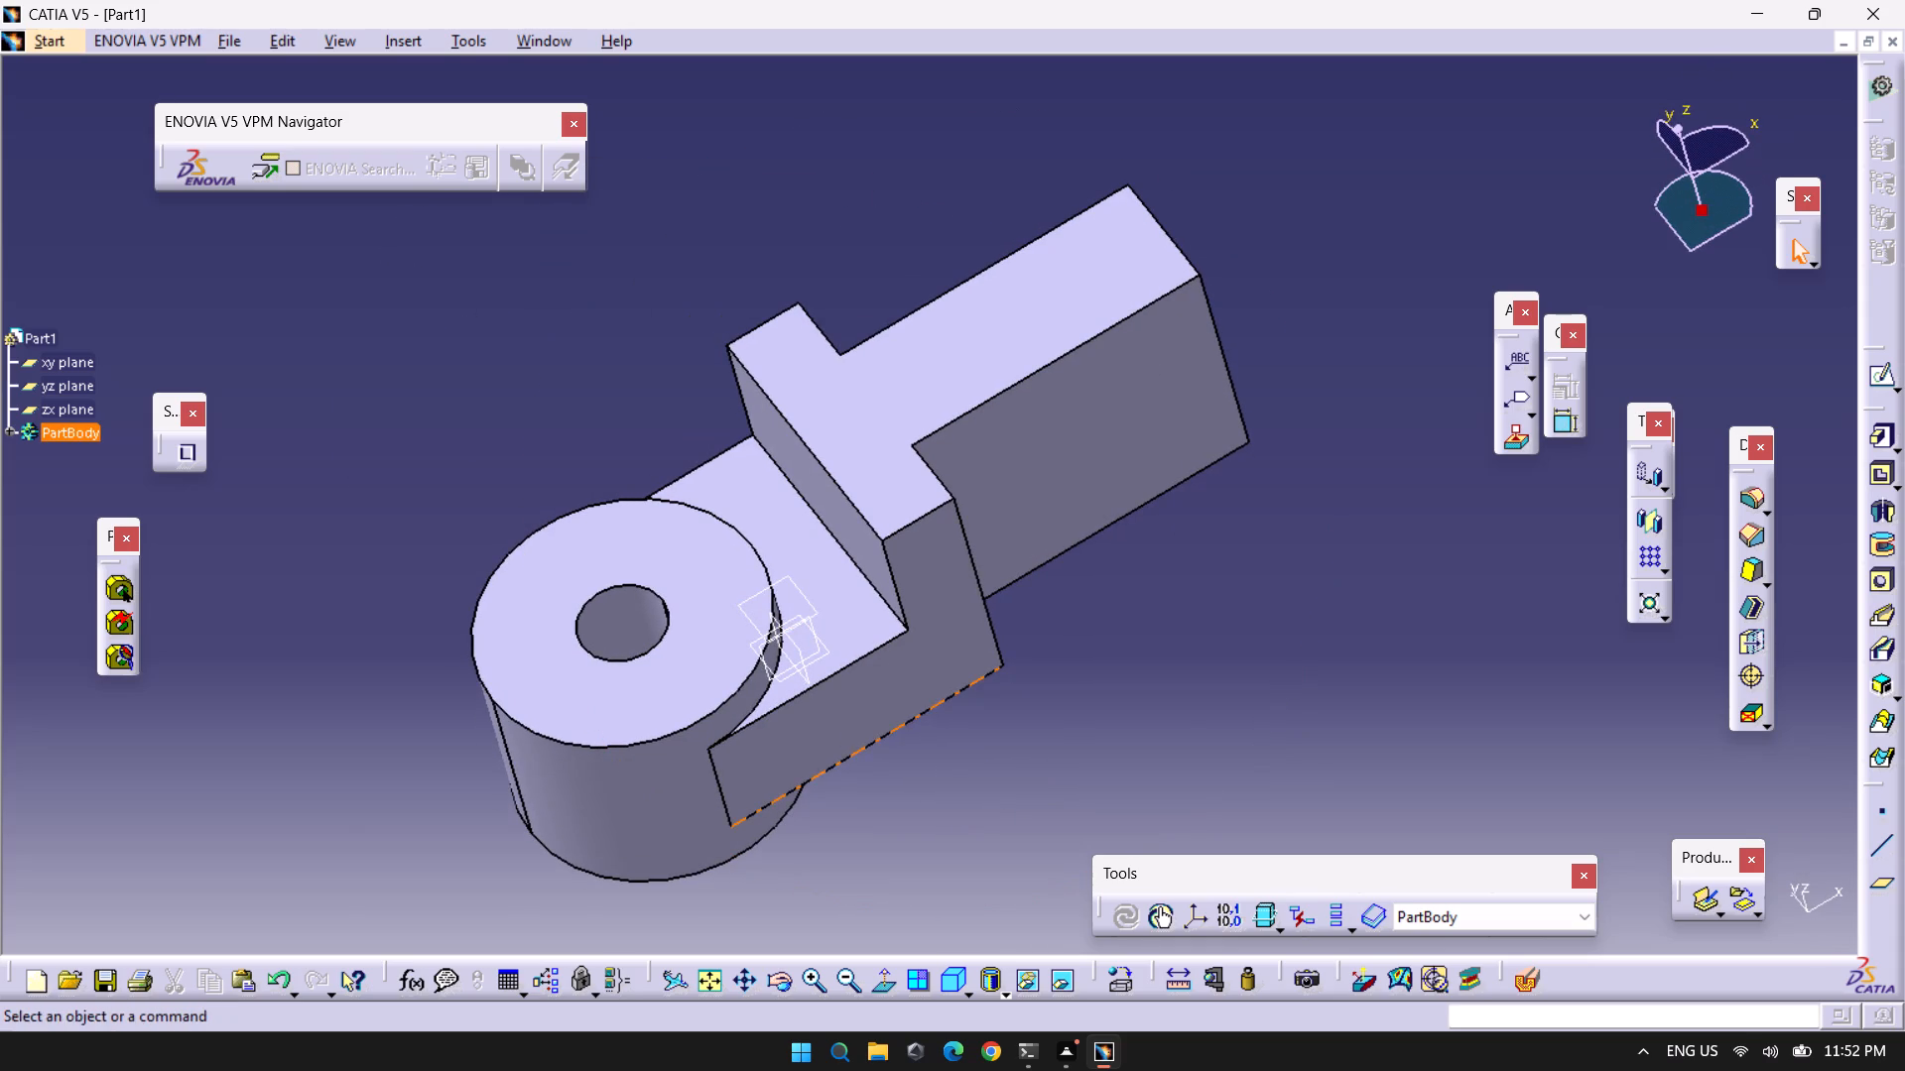
Start a new sketch on the zx plane.
{"action": "left_click", "coordinate": [819, 633]}
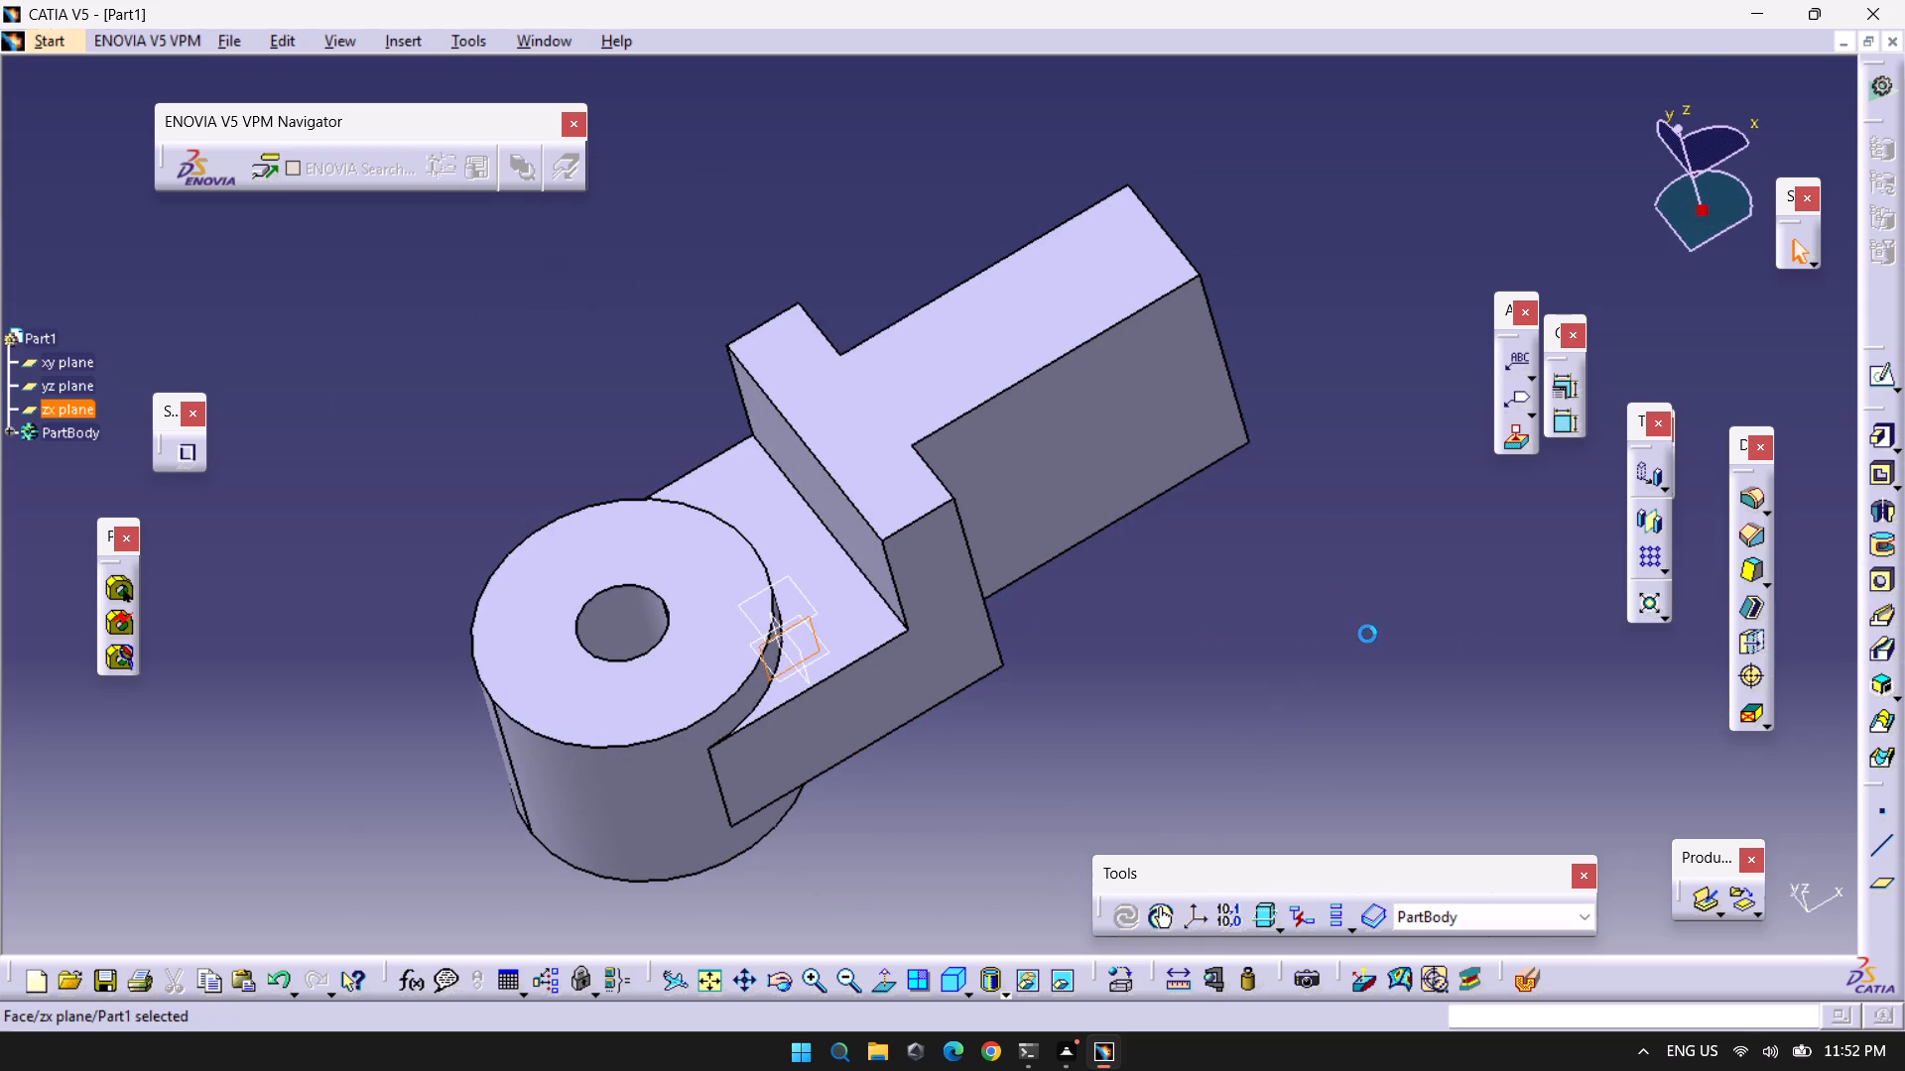
{"action": "middle_click_drag", "start_coordinate": [1104, 742], "coordinate": [833, 532]}
{"action": "right_click_drag", "start_coordinate": [1102, 742], "coordinate": [833, 532]}
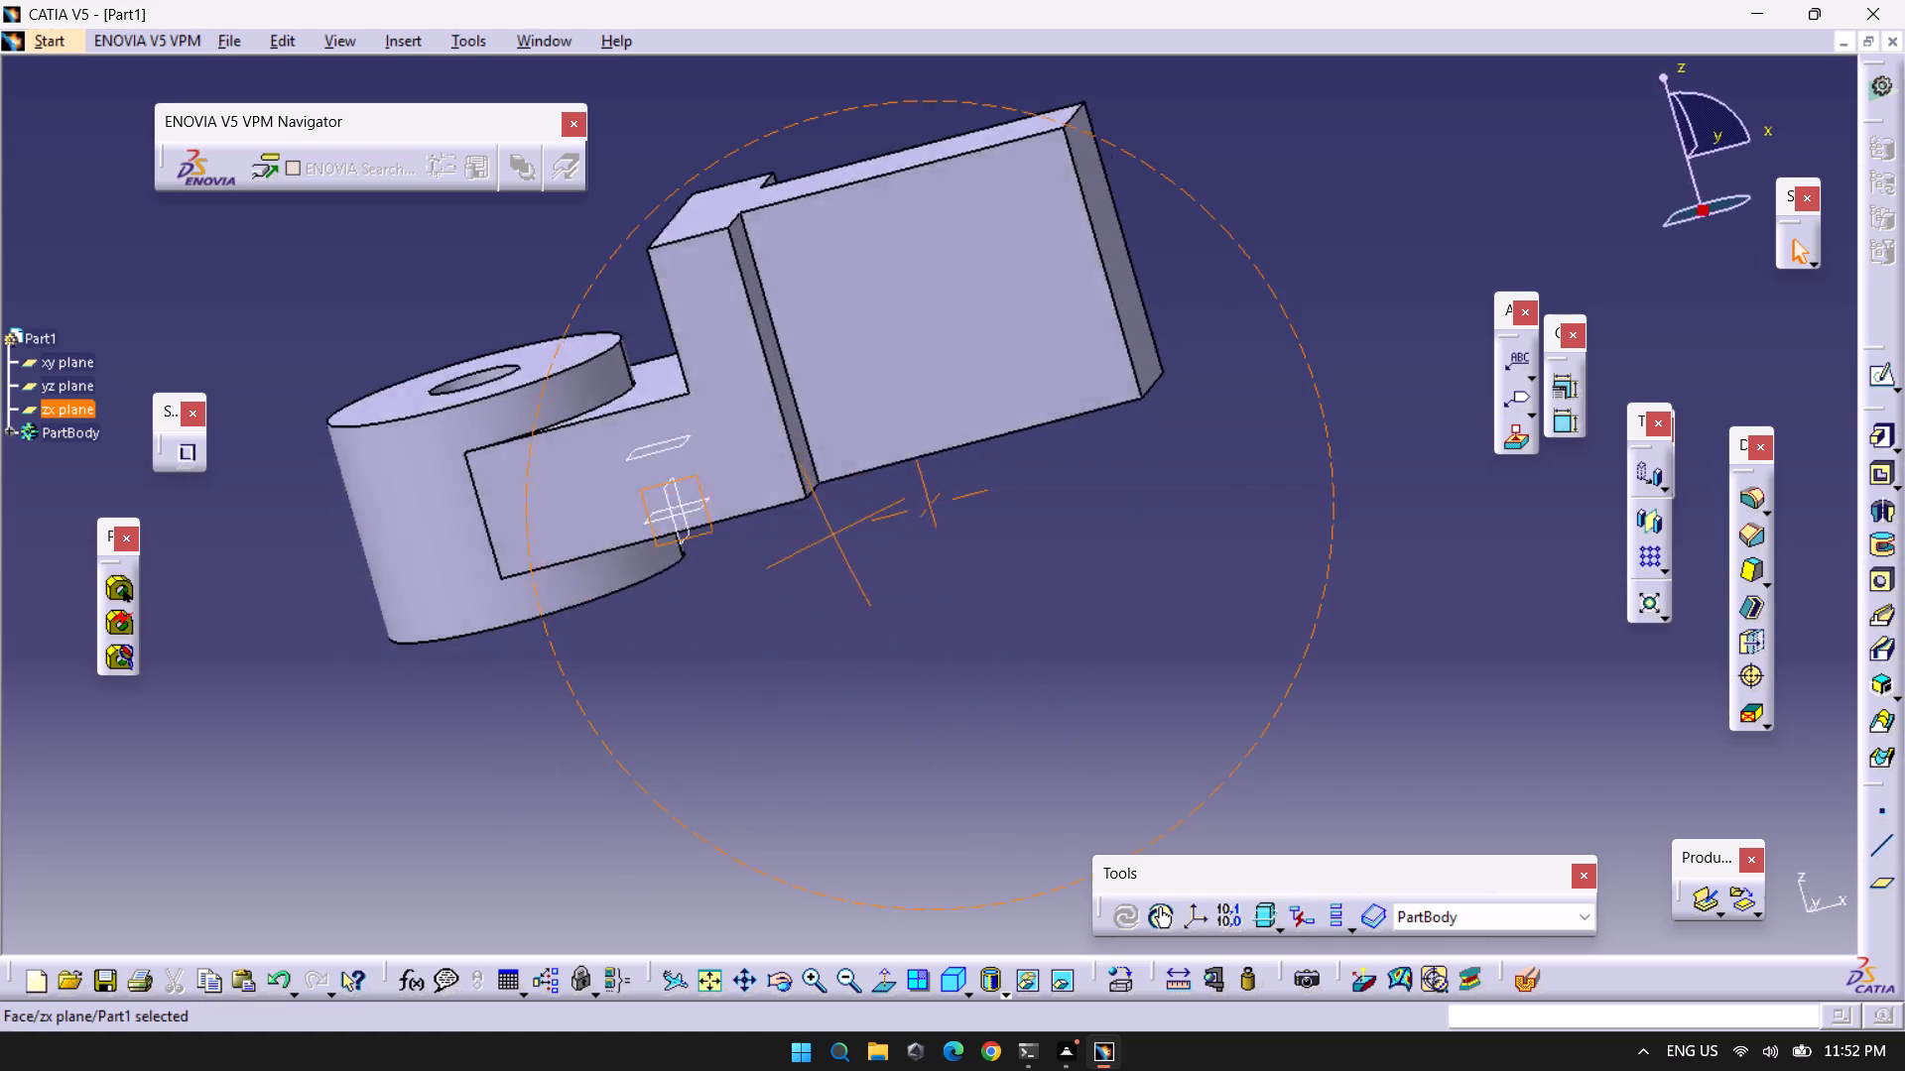
{"action": "middle_click_drag", "start_coordinate": [833, 532], "coordinate": [997, 433]}
{"action": "right_click_drag", "start_coordinate": [833, 532], "coordinate": [997, 433]}
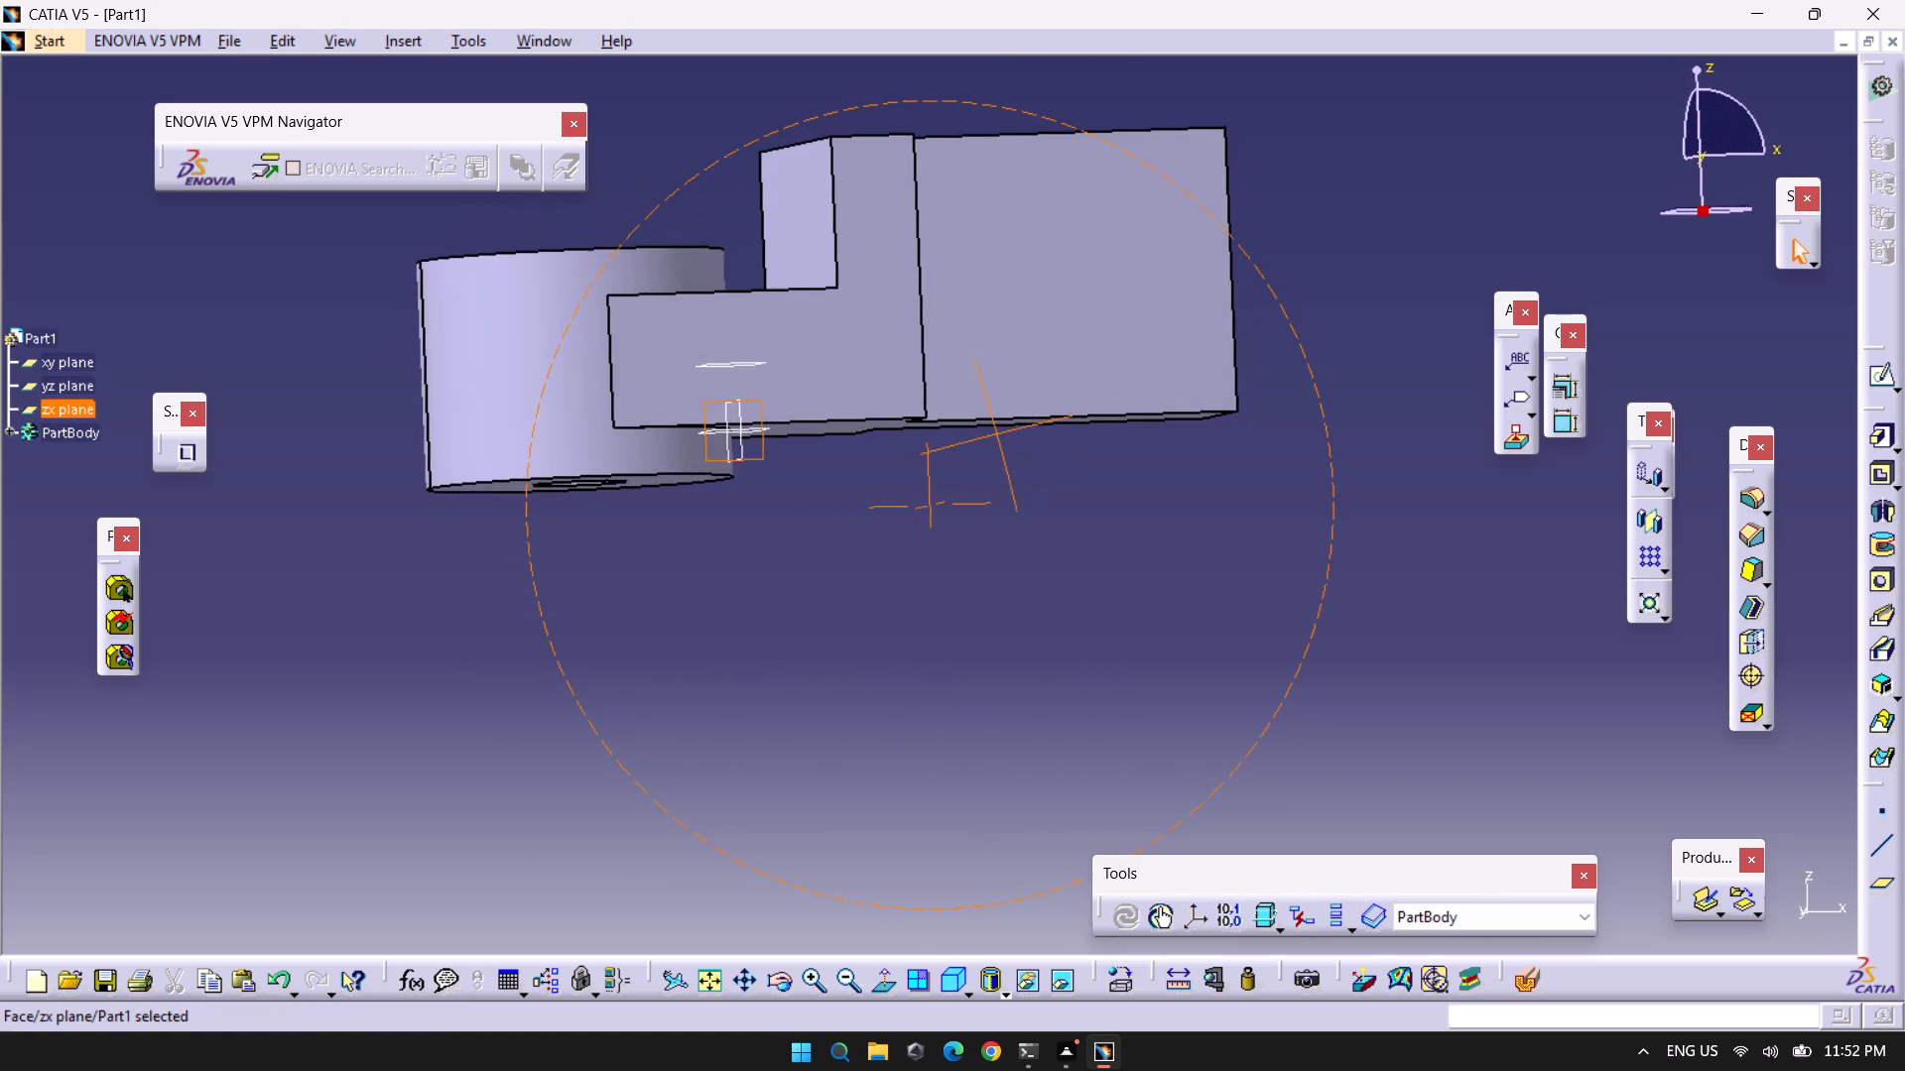
{"action": "middle_click_drag", "start_coordinate": [997, 433], "coordinate": [936, 447]}
{"action": "right_click_drag", "start_coordinate": [997, 433], "coordinate": [936, 447]}
{"action": "left_click", "coordinate": [1039, 324]}
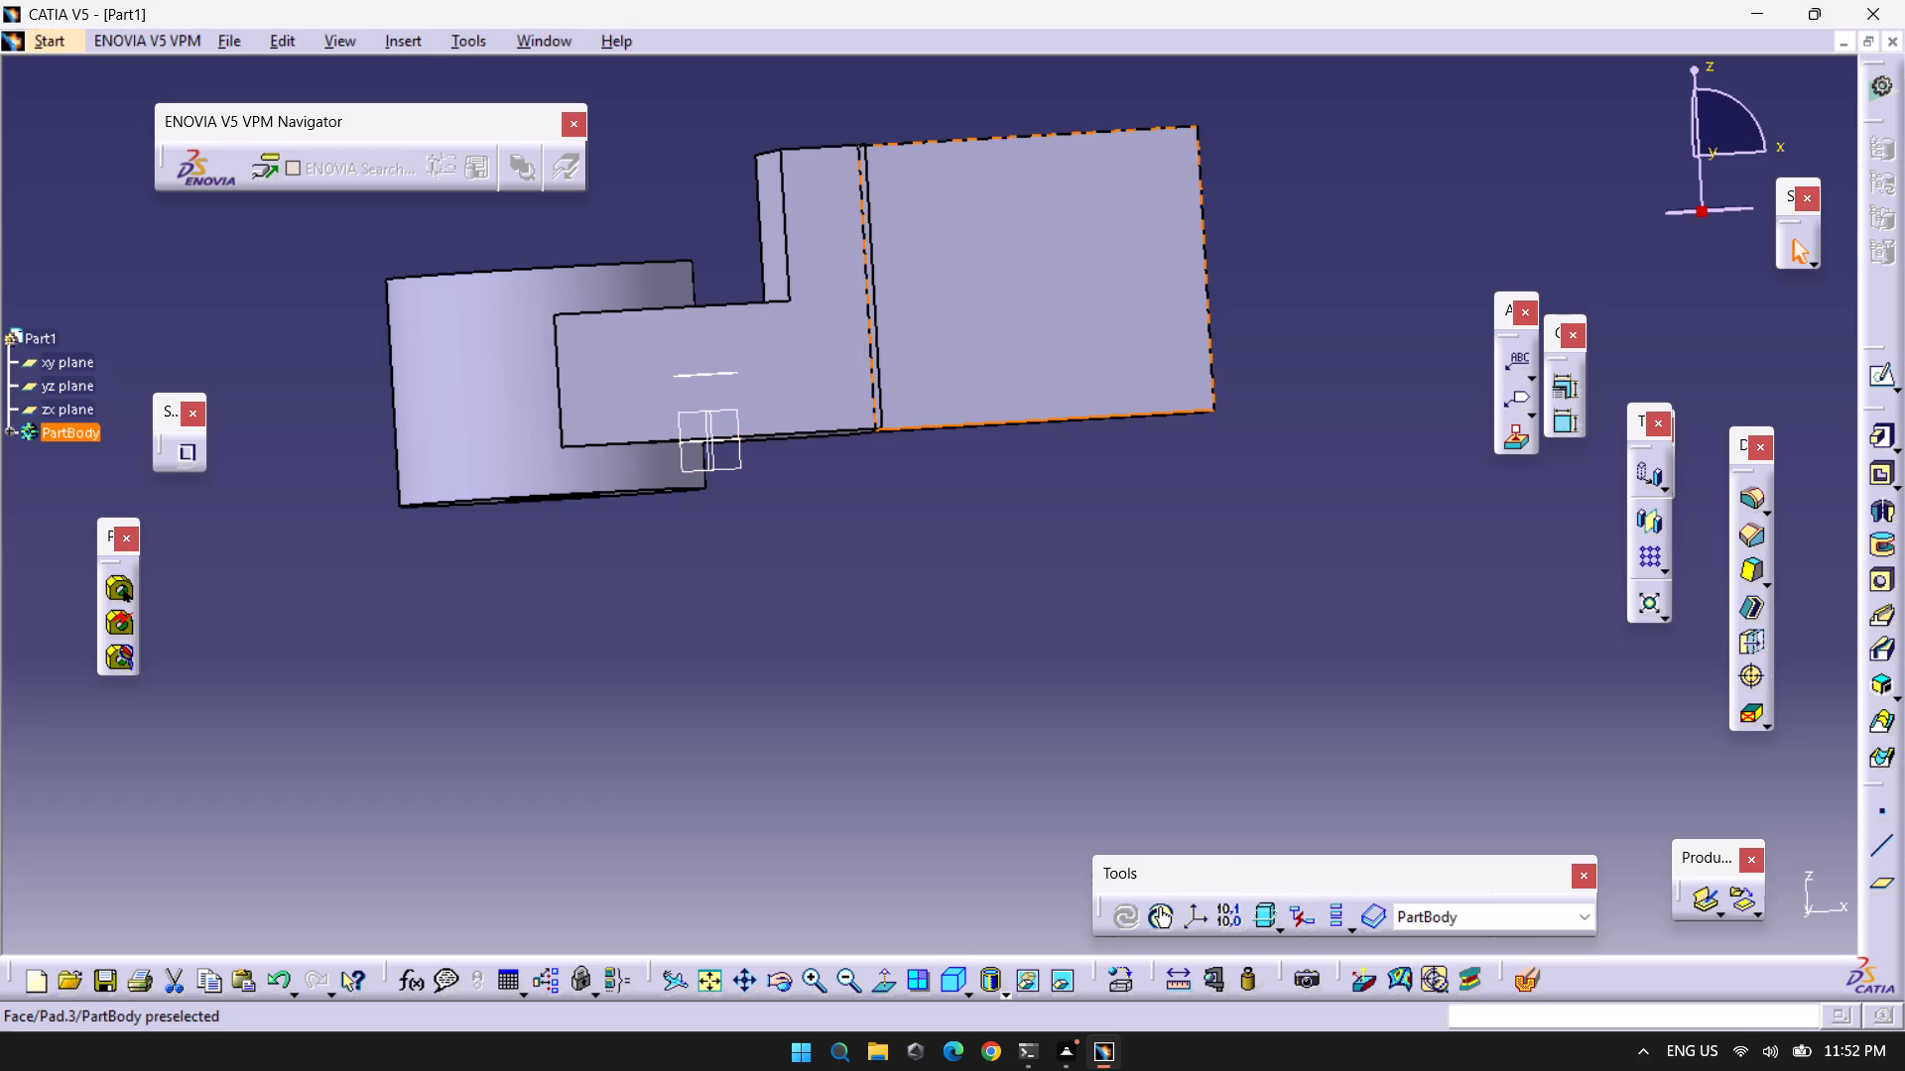
{"action": "left_click", "coordinate": [737, 416]}
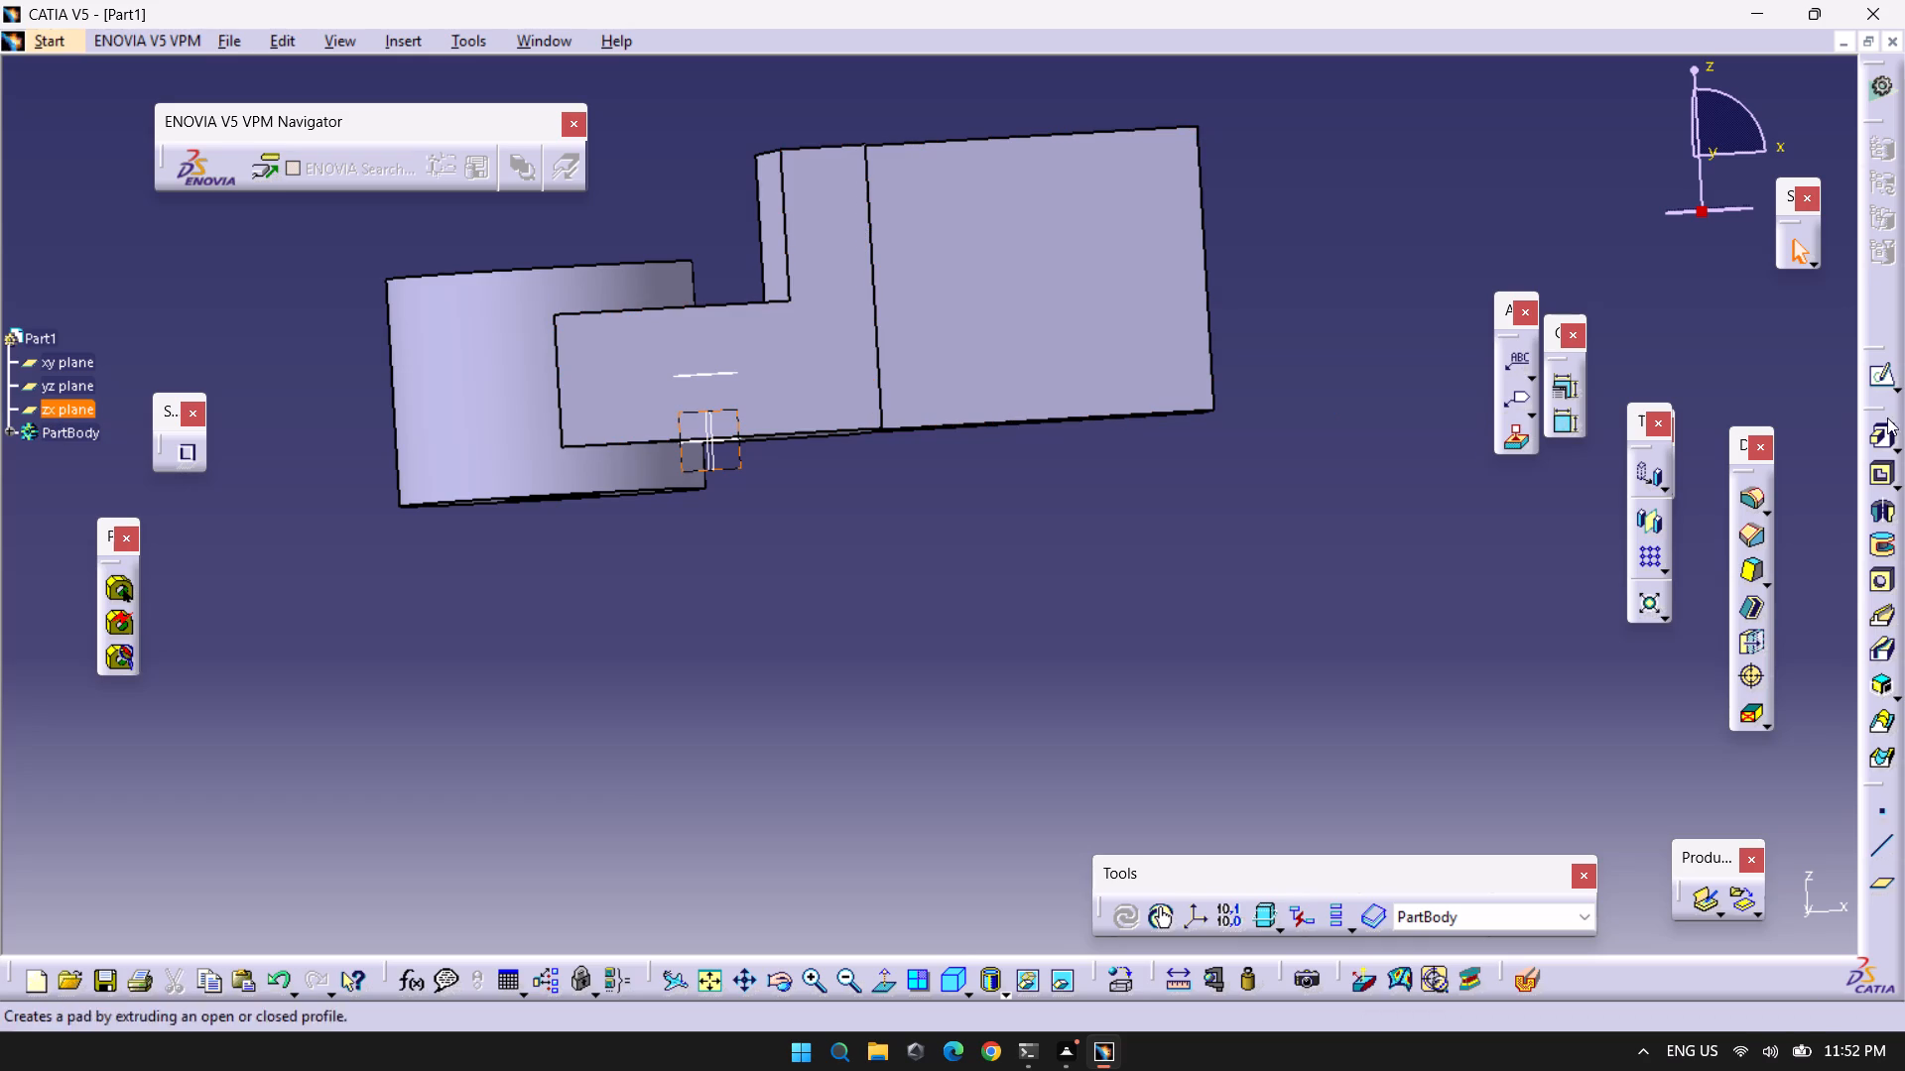
{"action": "left_click", "coordinate": [1873, 361]}
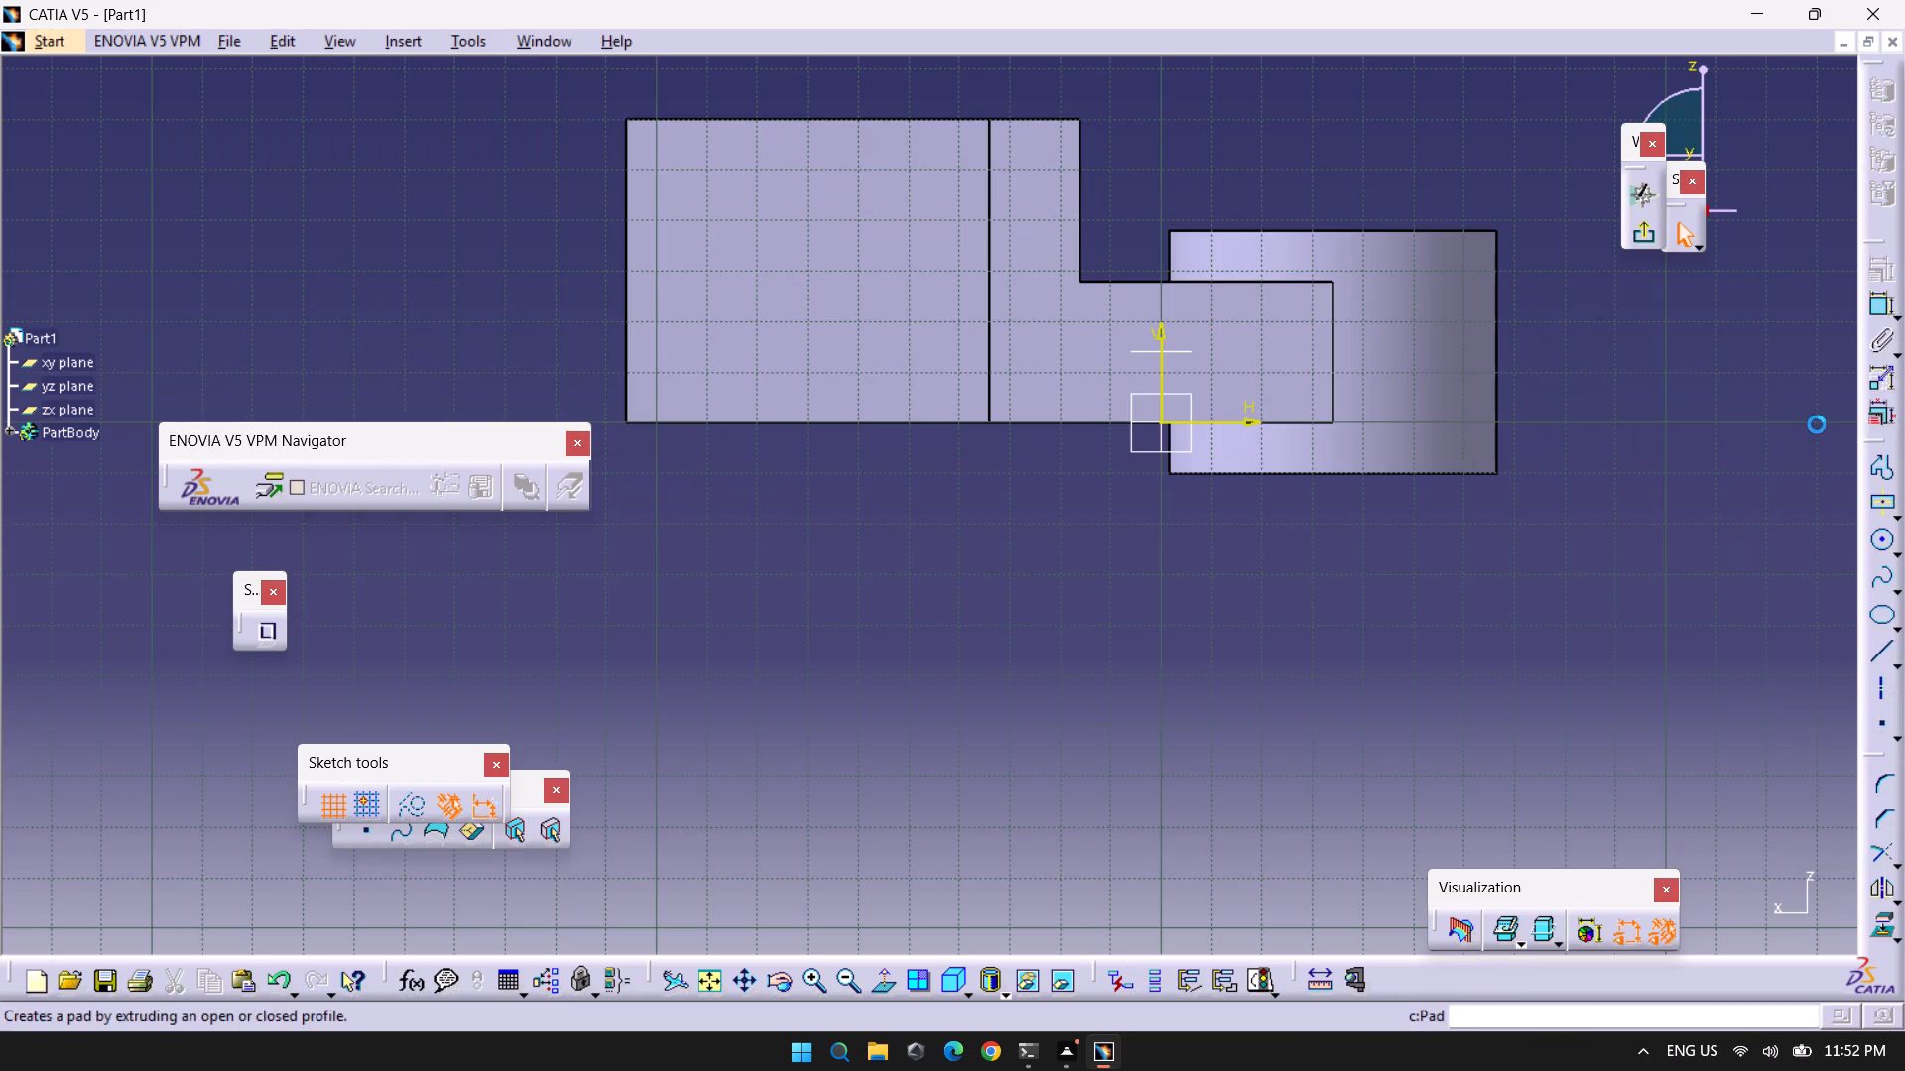
{"action": "middle_click_drag", "start_coordinate": [1006, 540], "coordinate": [1226, 751]}
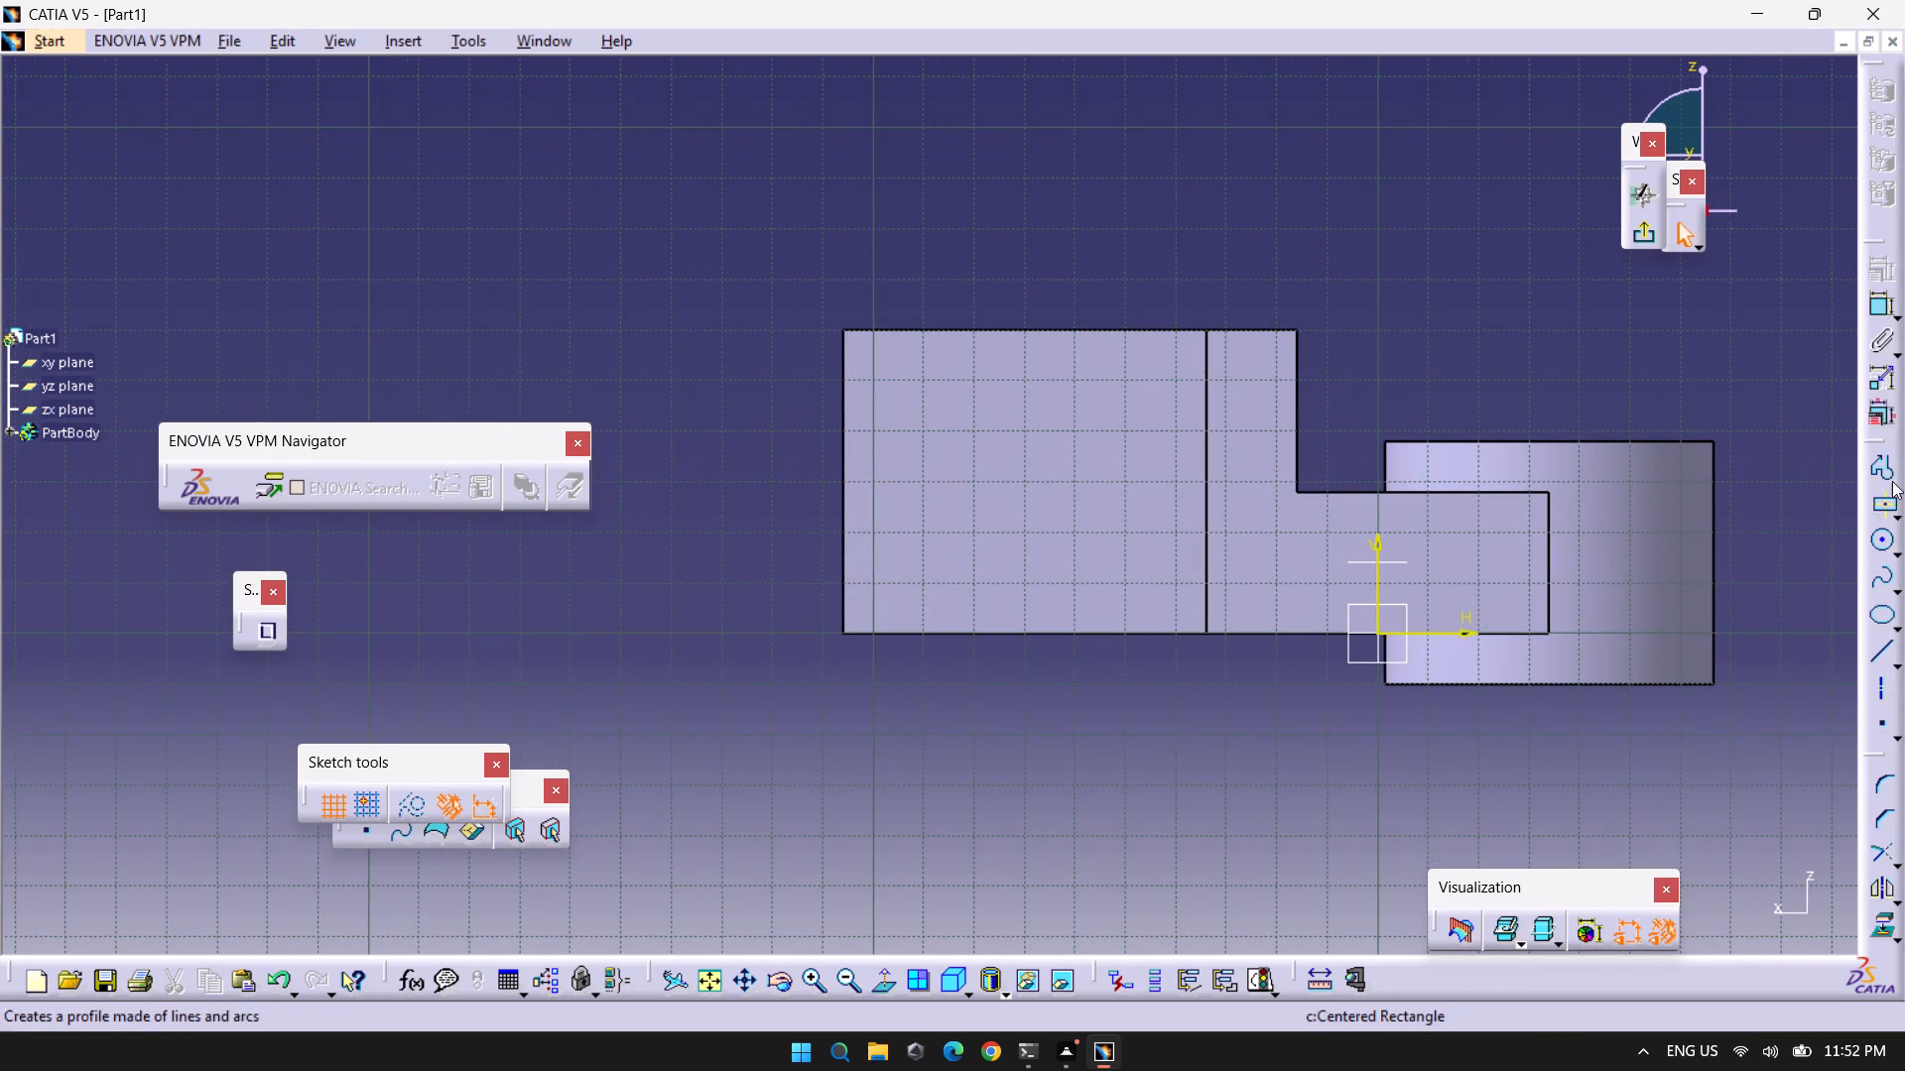
Project the vertical end edge of the extension, farthest from the cylinder, onto the sketch plane.
{"action": "left_click", "coordinate": [1874, 538]}
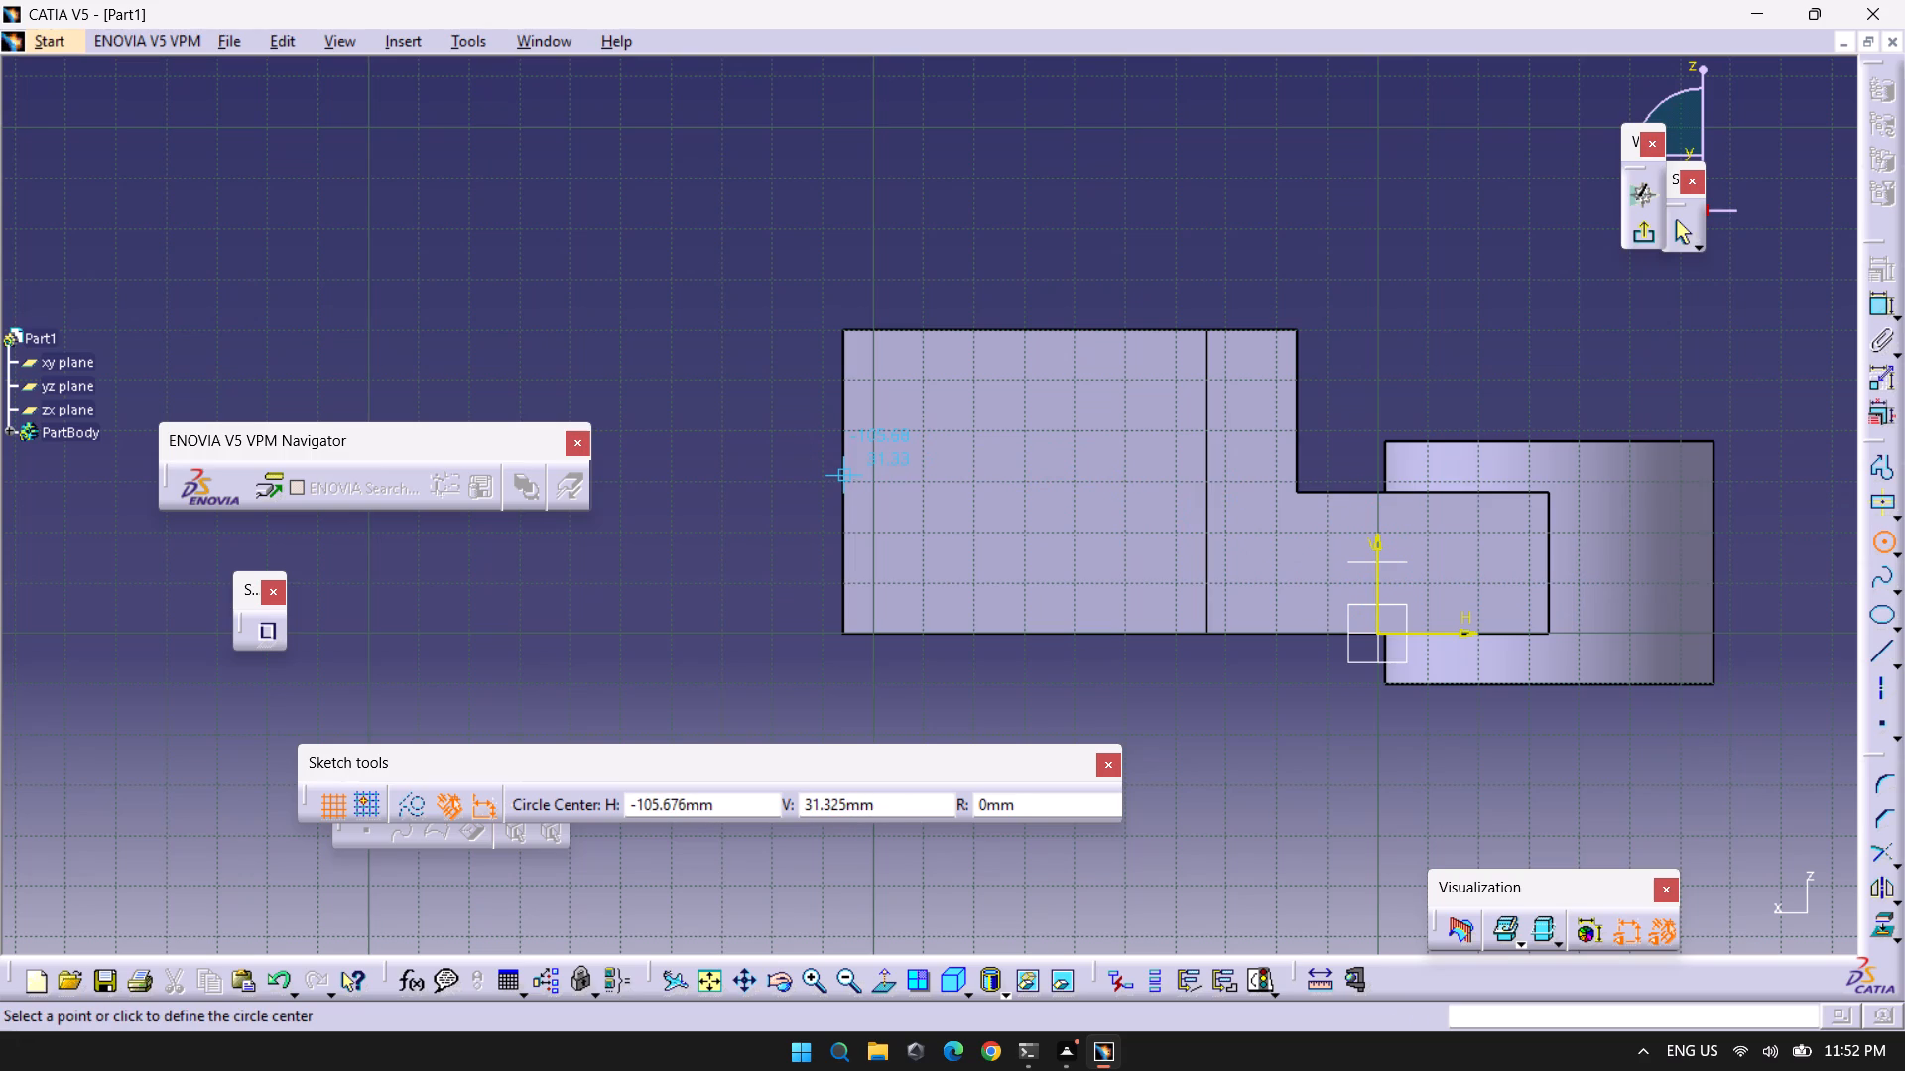
{"action": "left_click", "coordinate": [1881, 934]}
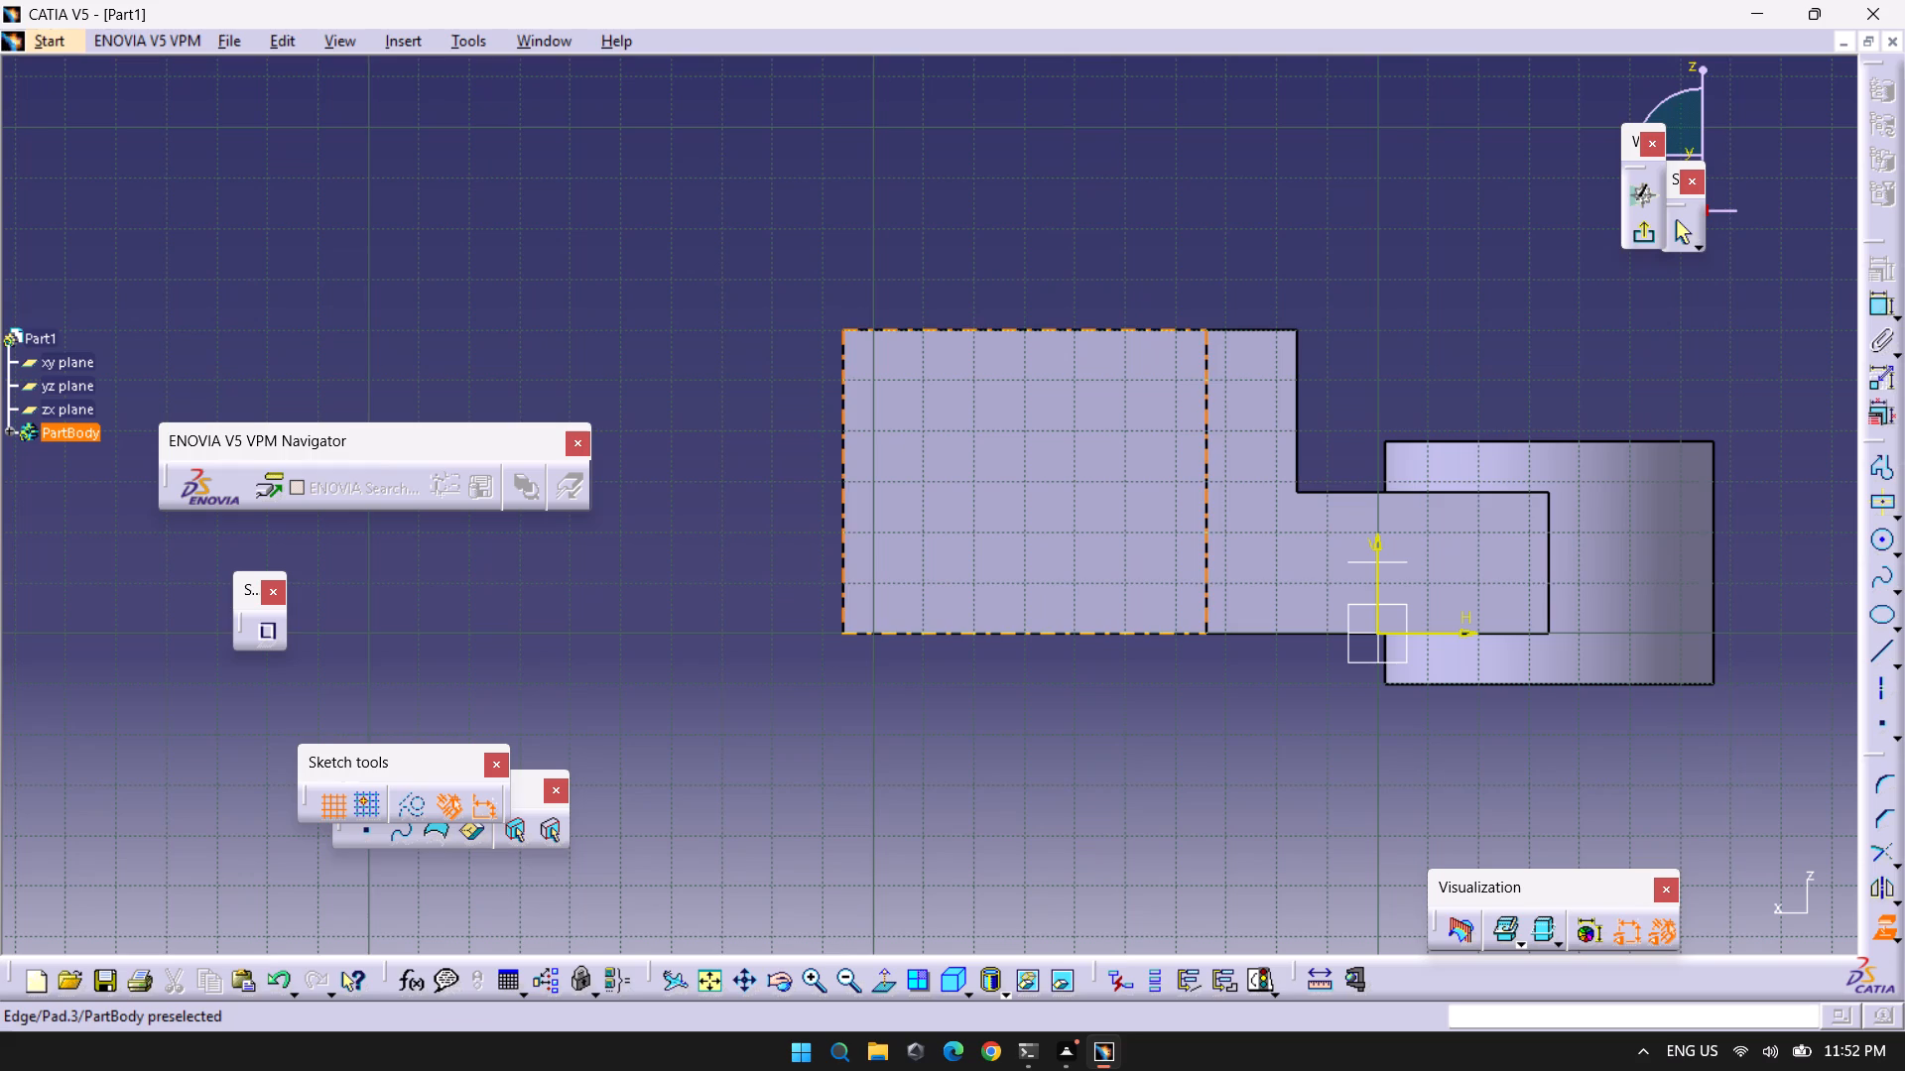
{"action": "left_click", "coordinate": [839, 463]}
{"action": "left_click", "coordinate": [677, 396]}
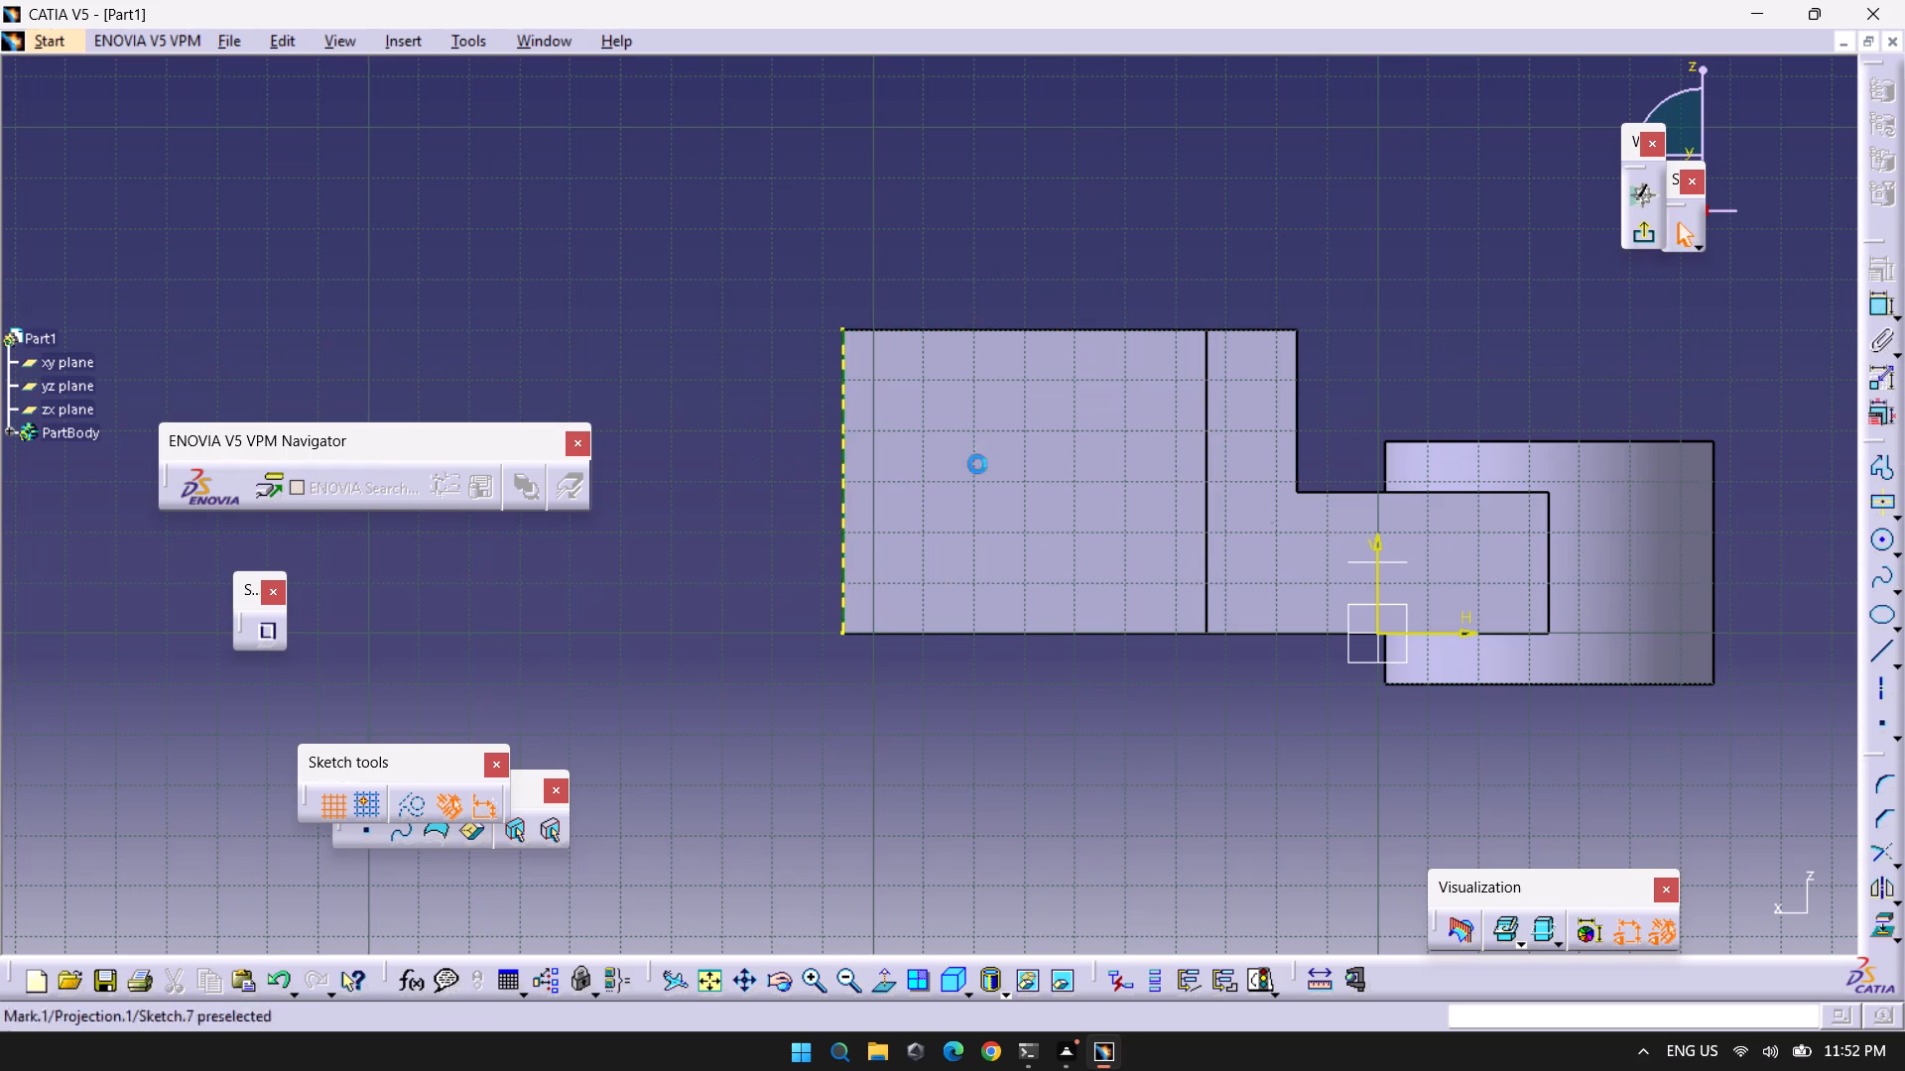
Sketch a circle of radius 30 mm centred on the projected edge, about 32 mm above its lower end.
{"action": "left_click", "coordinate": [1885, 540]}
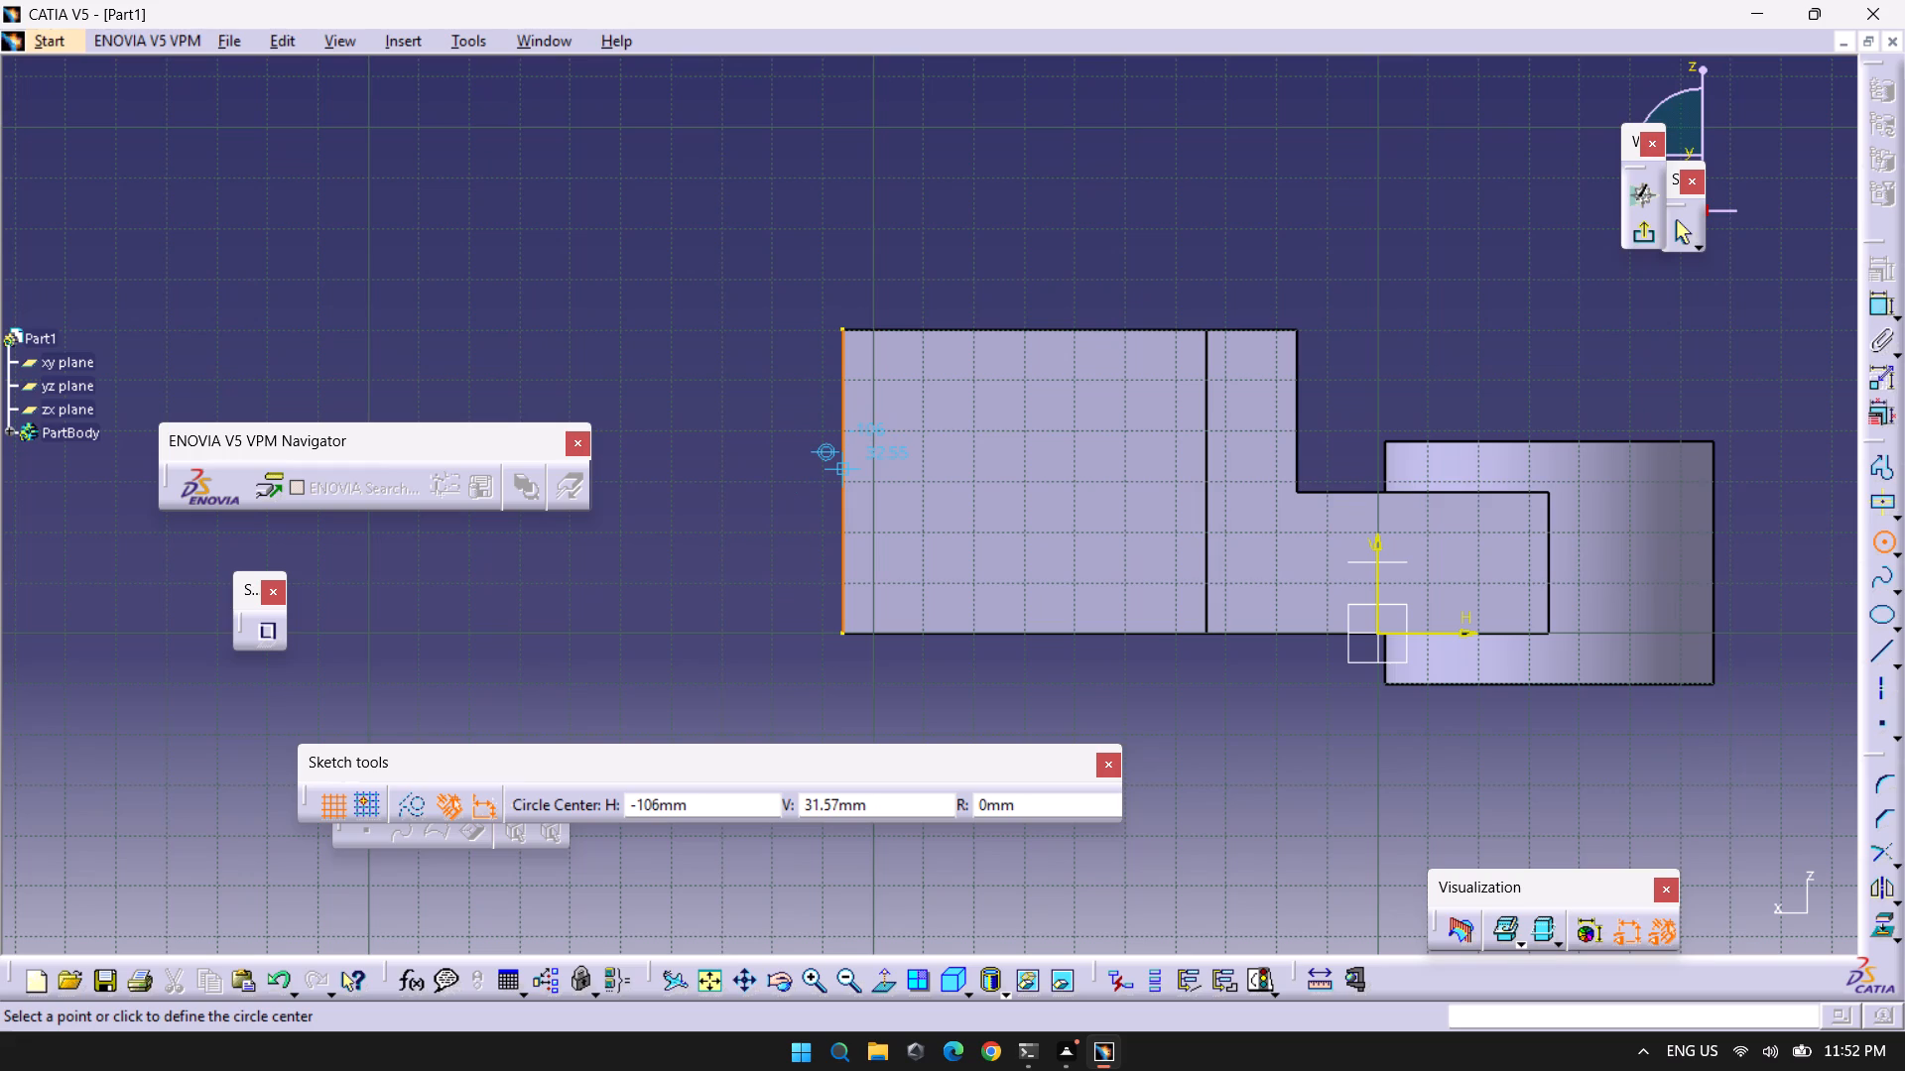
{"action": "left_click", "coordinate": [845, 475]}
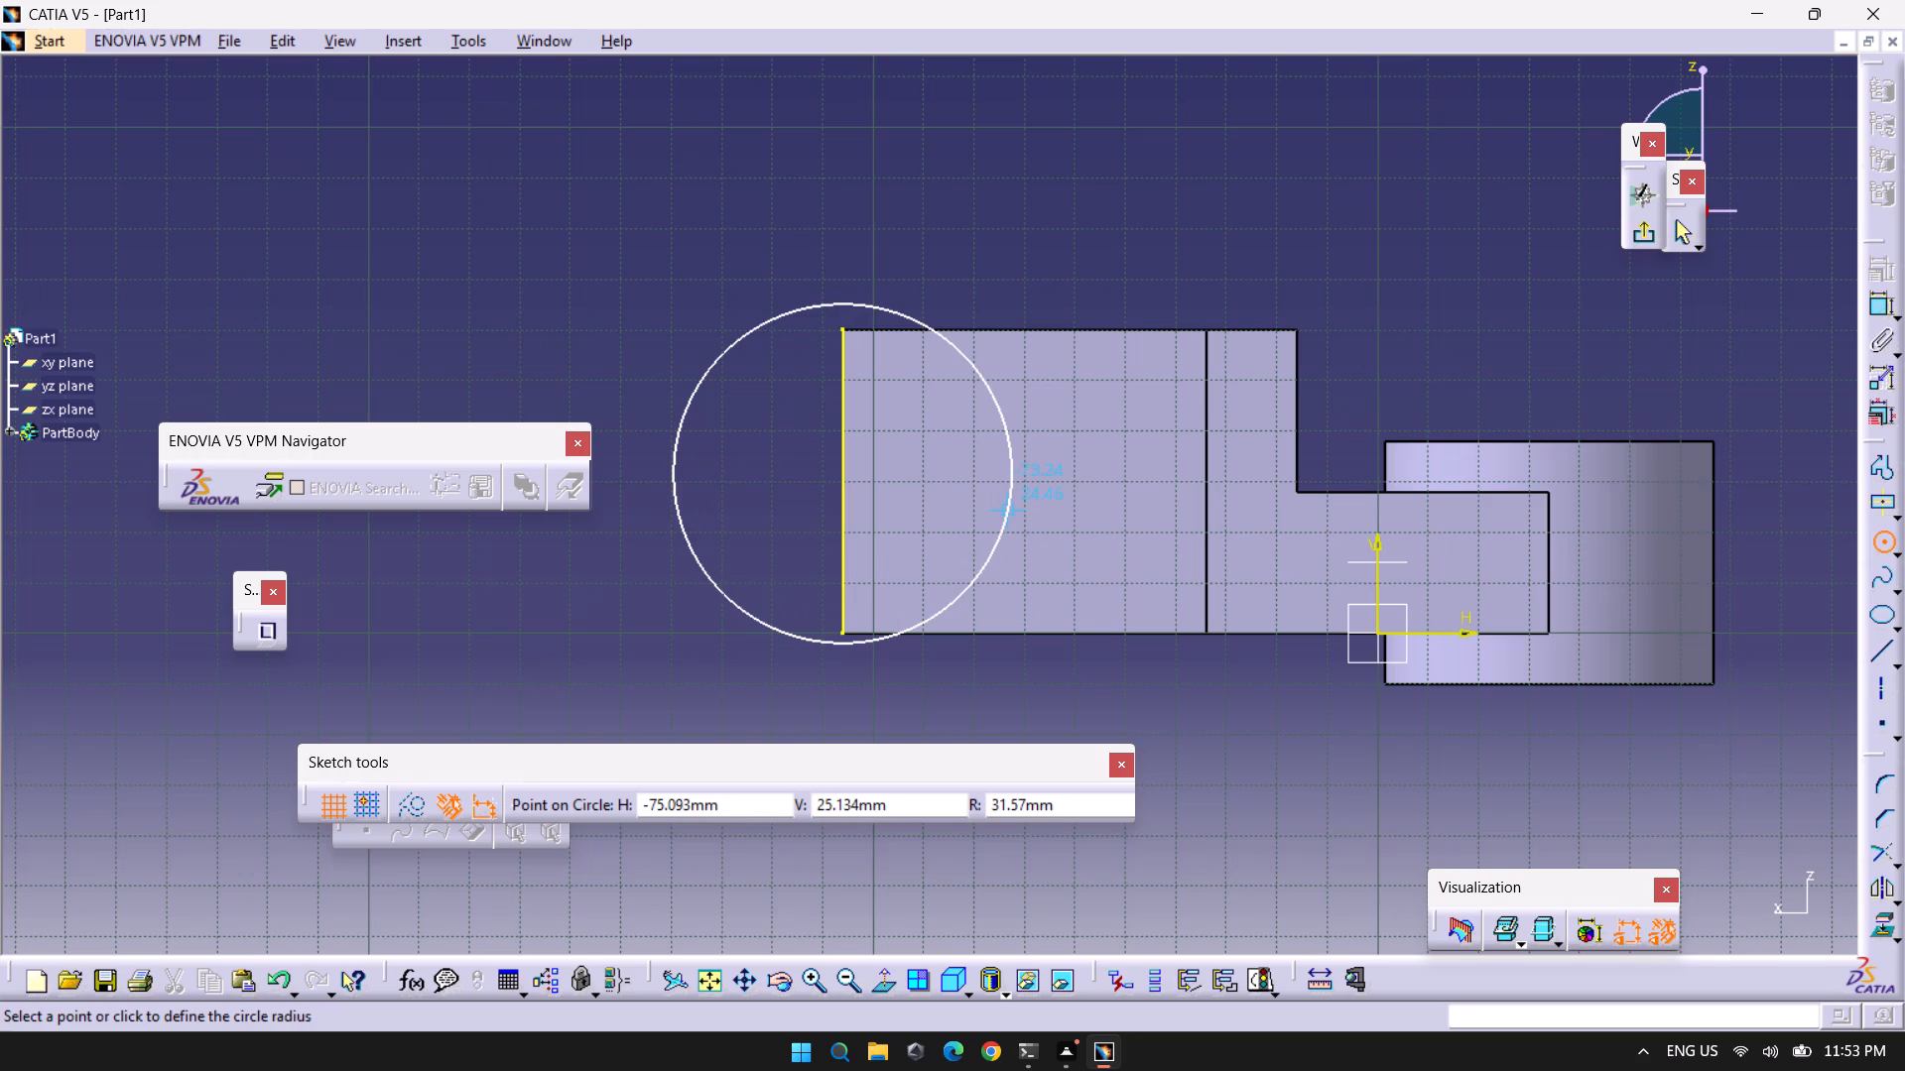
{"action": "key", "text": "Tab"}
{"action": "key", "text": "Tab"}
{"action": "key", "text": "Tab"}
{"action": "type", "text": "30"}
{"action": "key", "text": "Return"}
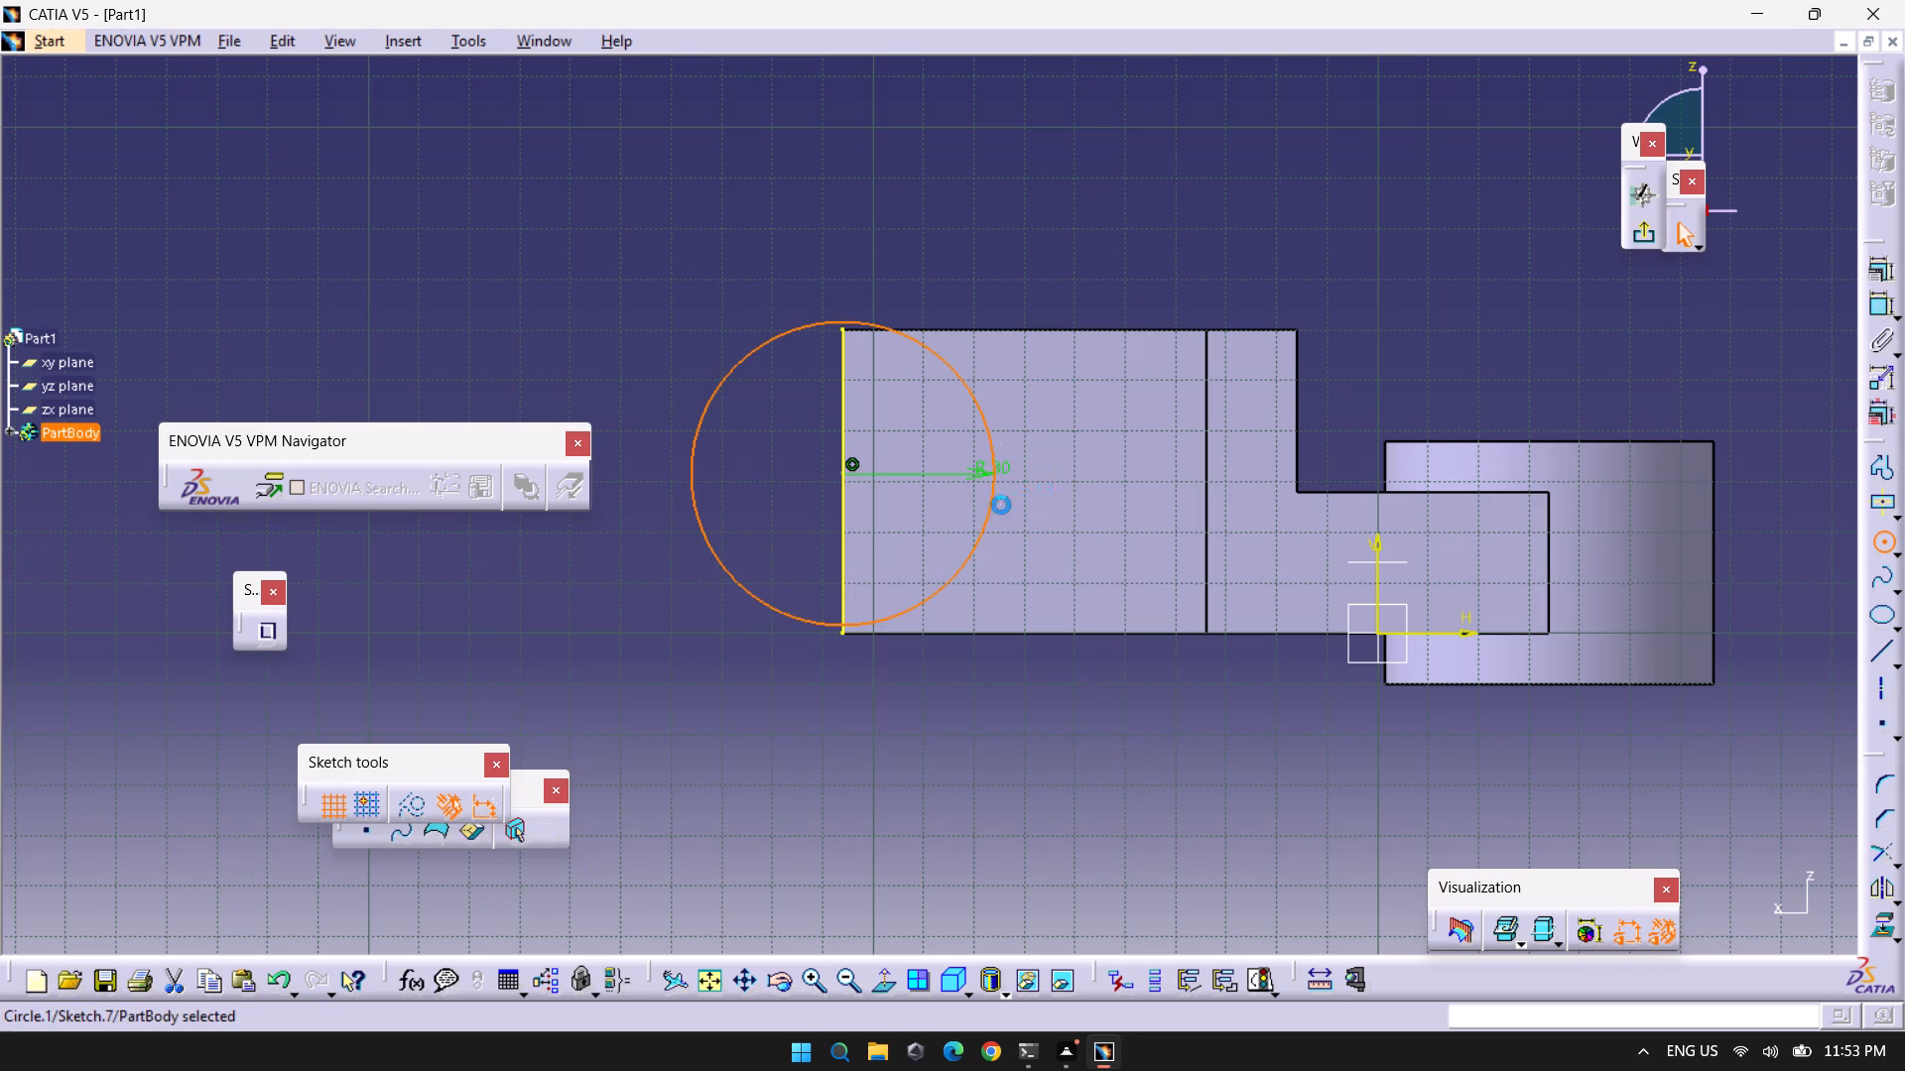
{"action": "left_click", "coordinate": [1159, 778]}
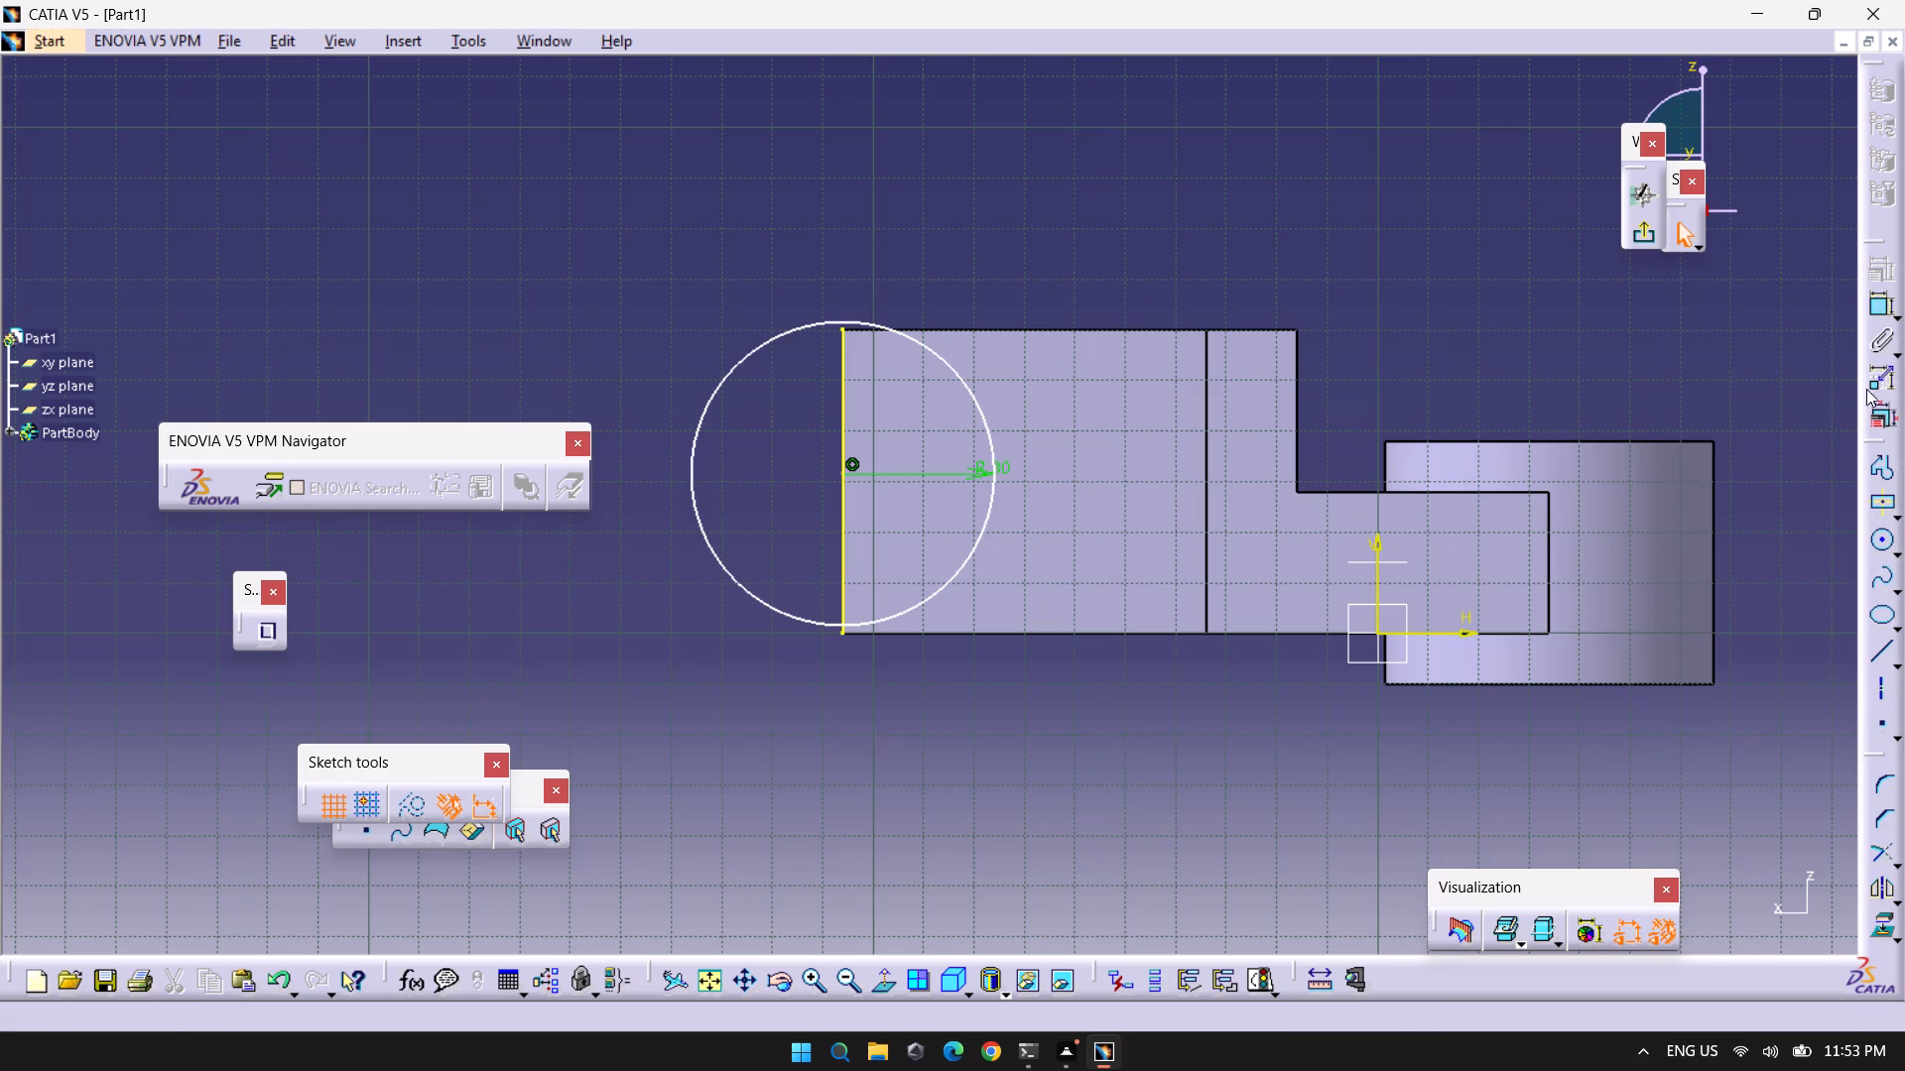
Dimension the circle's centre from the lower end of the projected edge and set the distance to 30 mm.
{"action": "left_click", "coordinate": [1887, 306]}
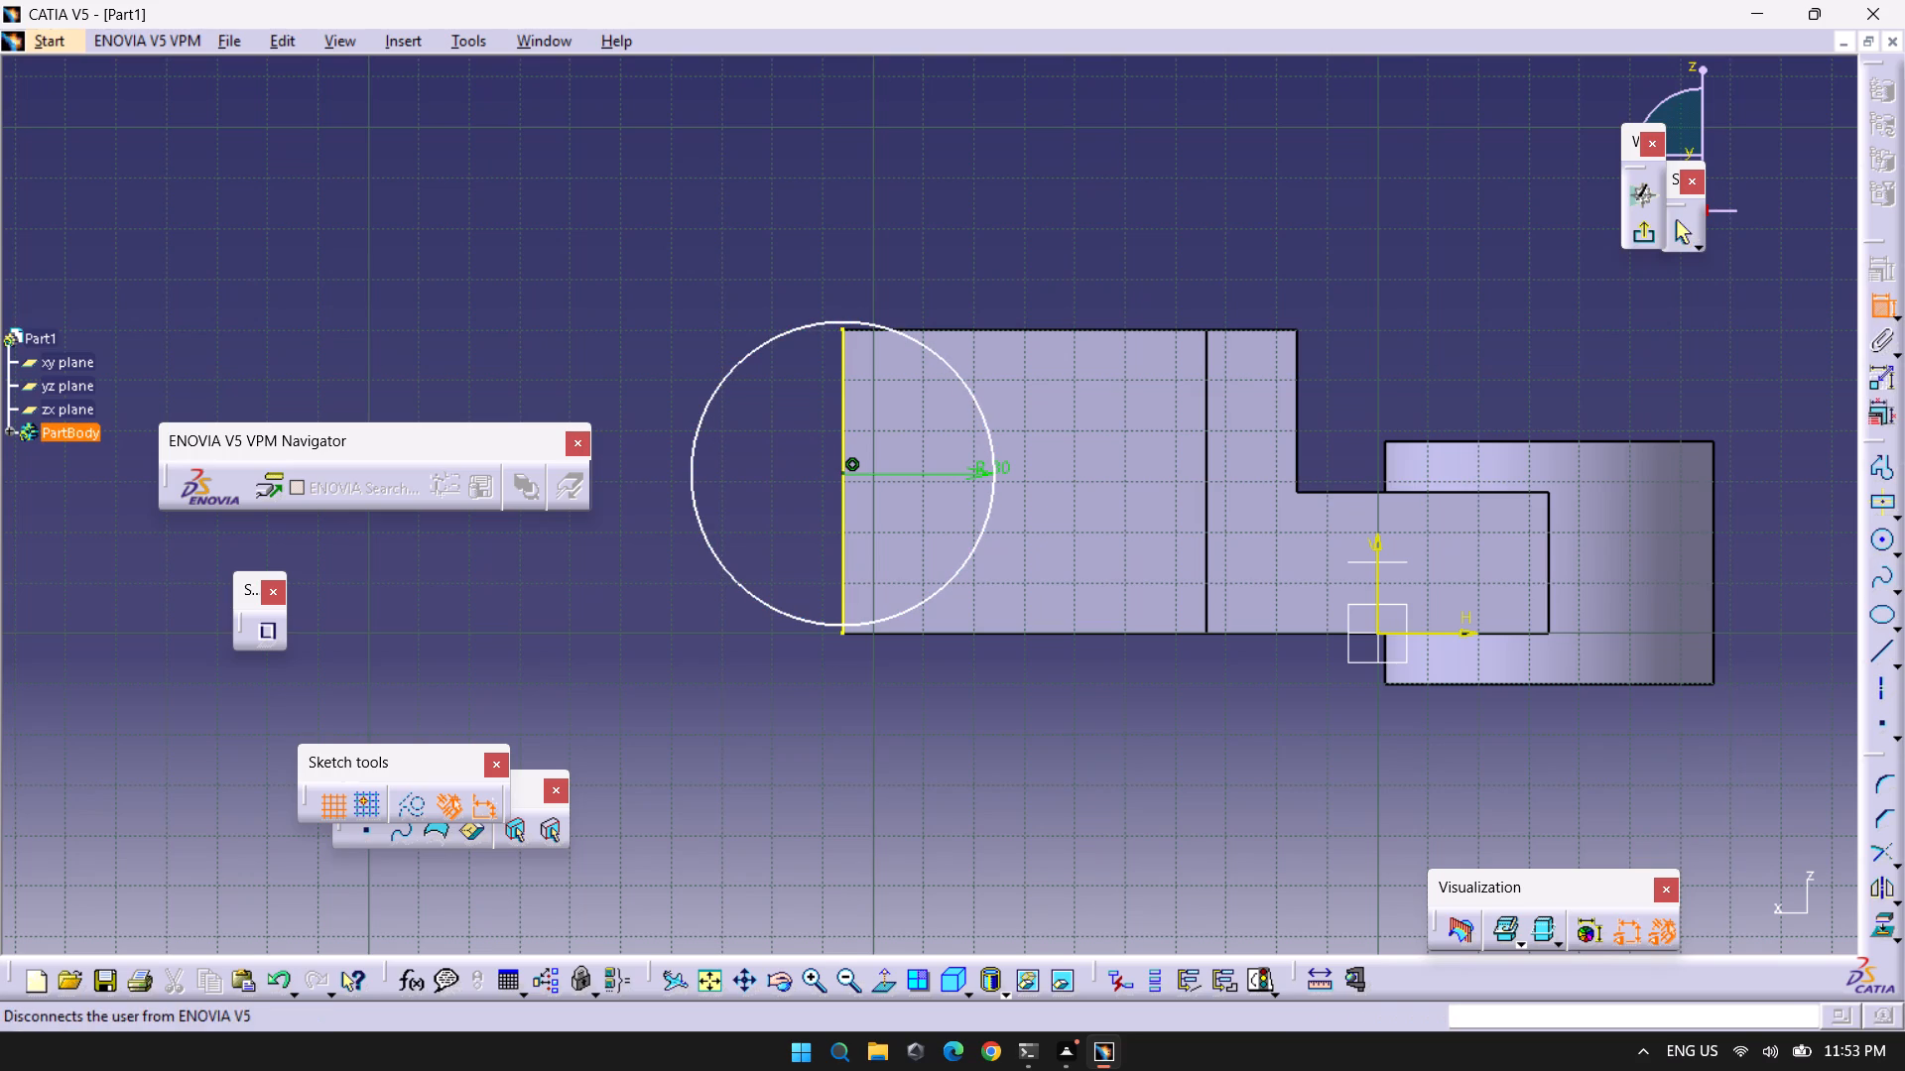
{"action": "left_click", "coordinate": [846, 471]}
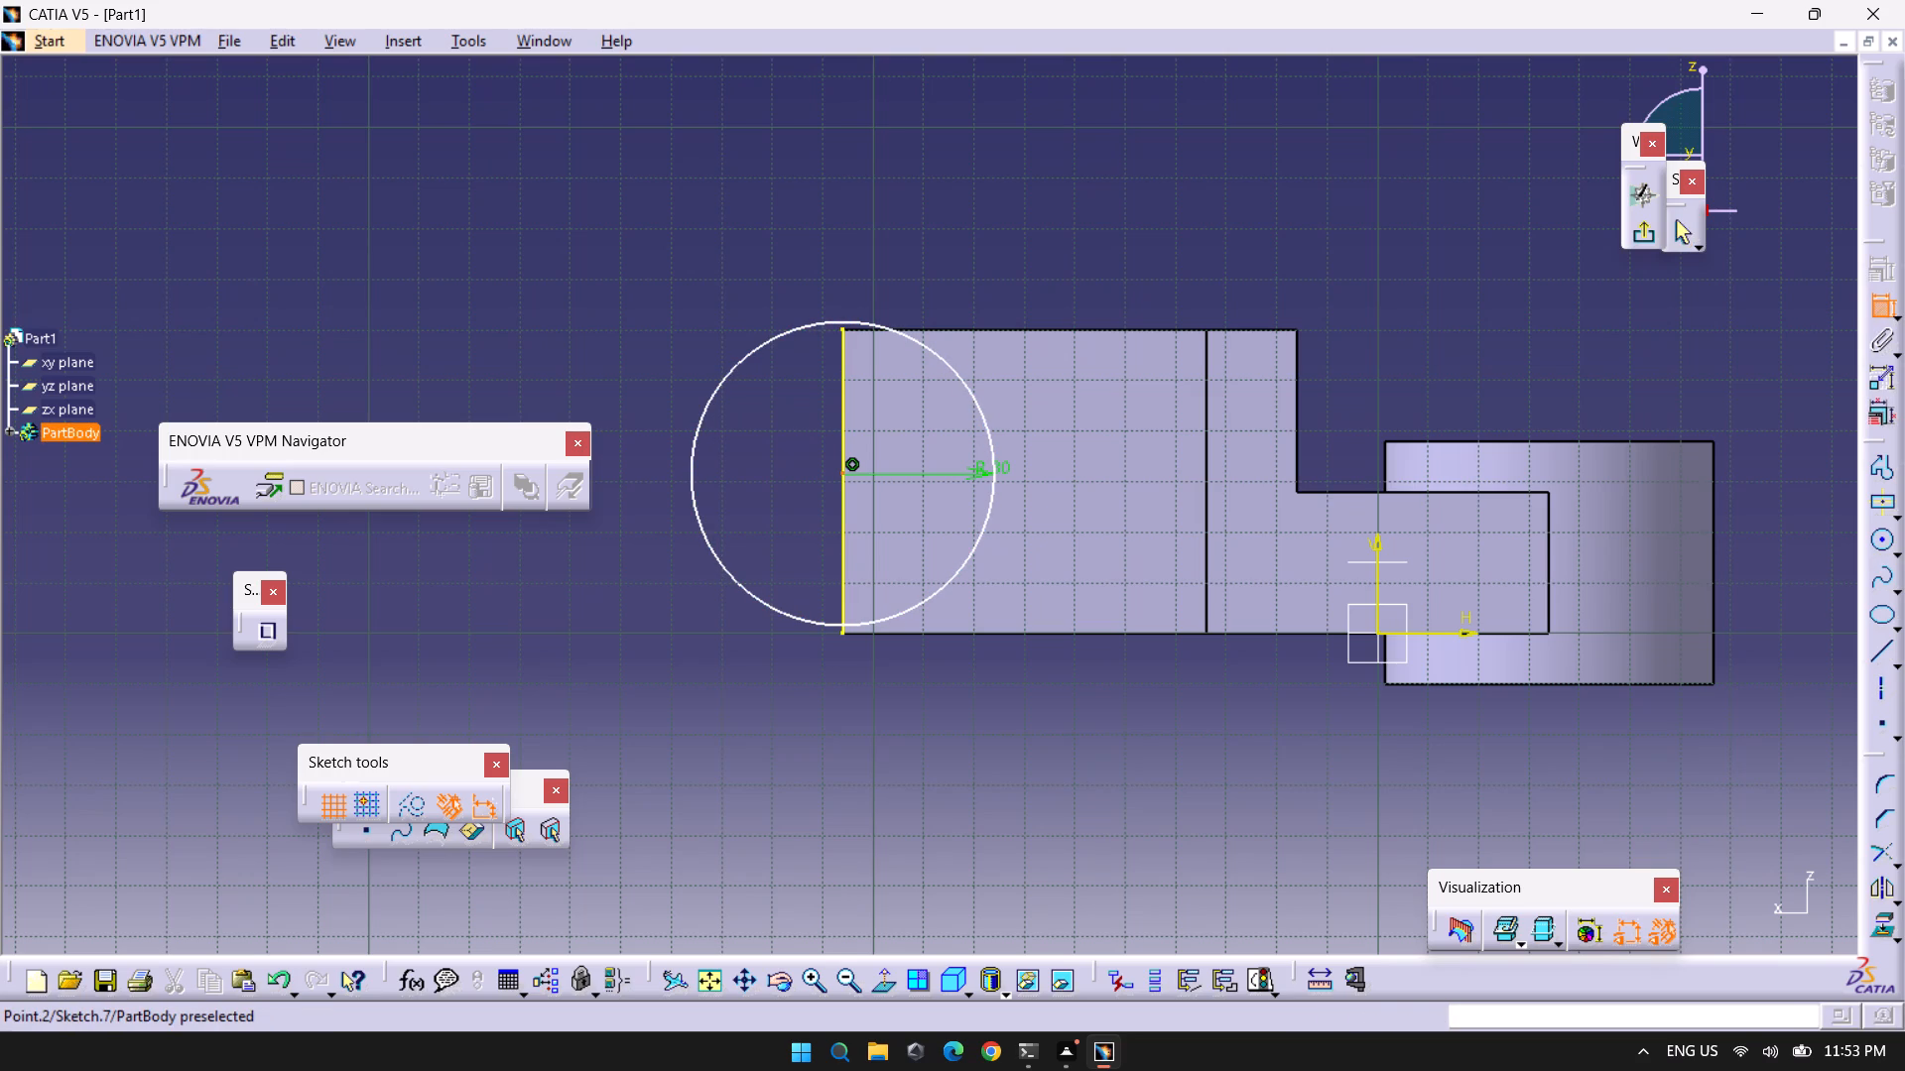
{"action": "left_click", "coordinate": [843, 634]}
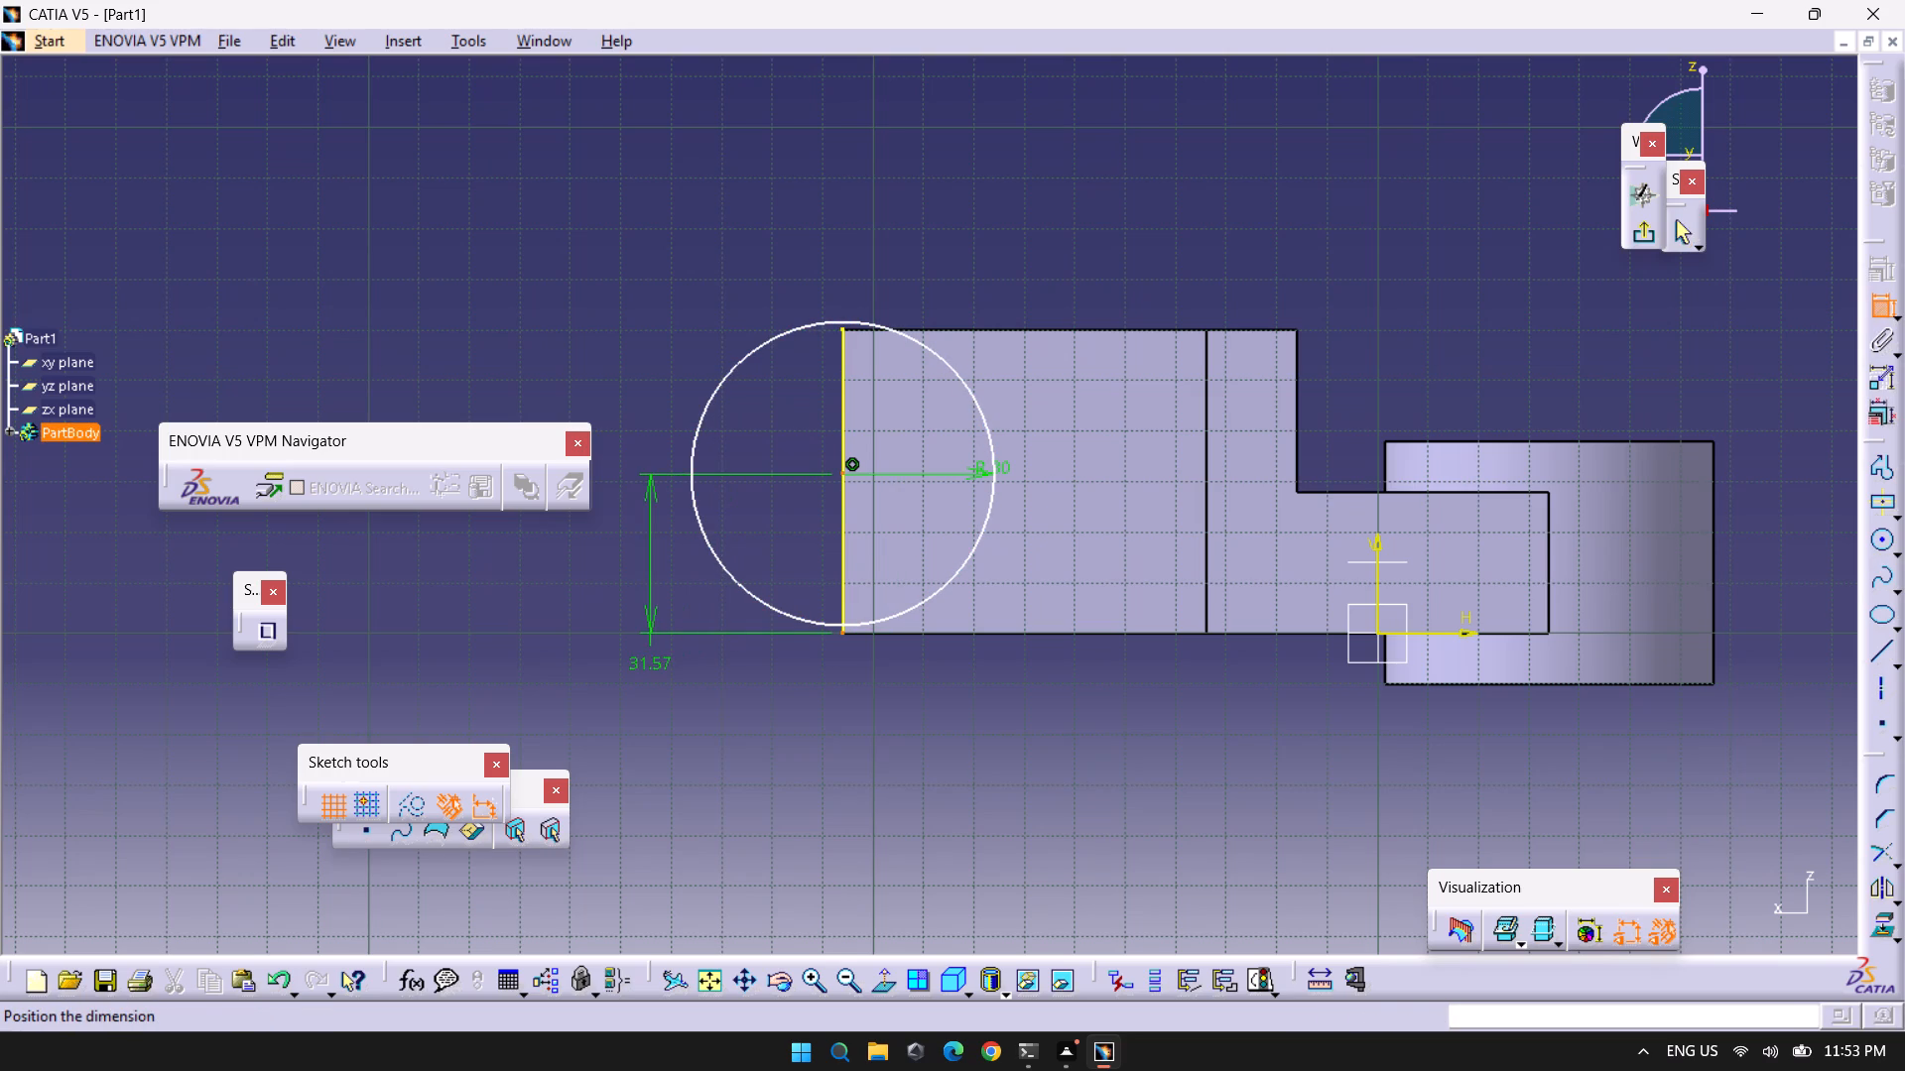
{"action": "left_click", "coordinate": [642, 671]}
{"action": "double_click", "coordinate": [644, 584]}
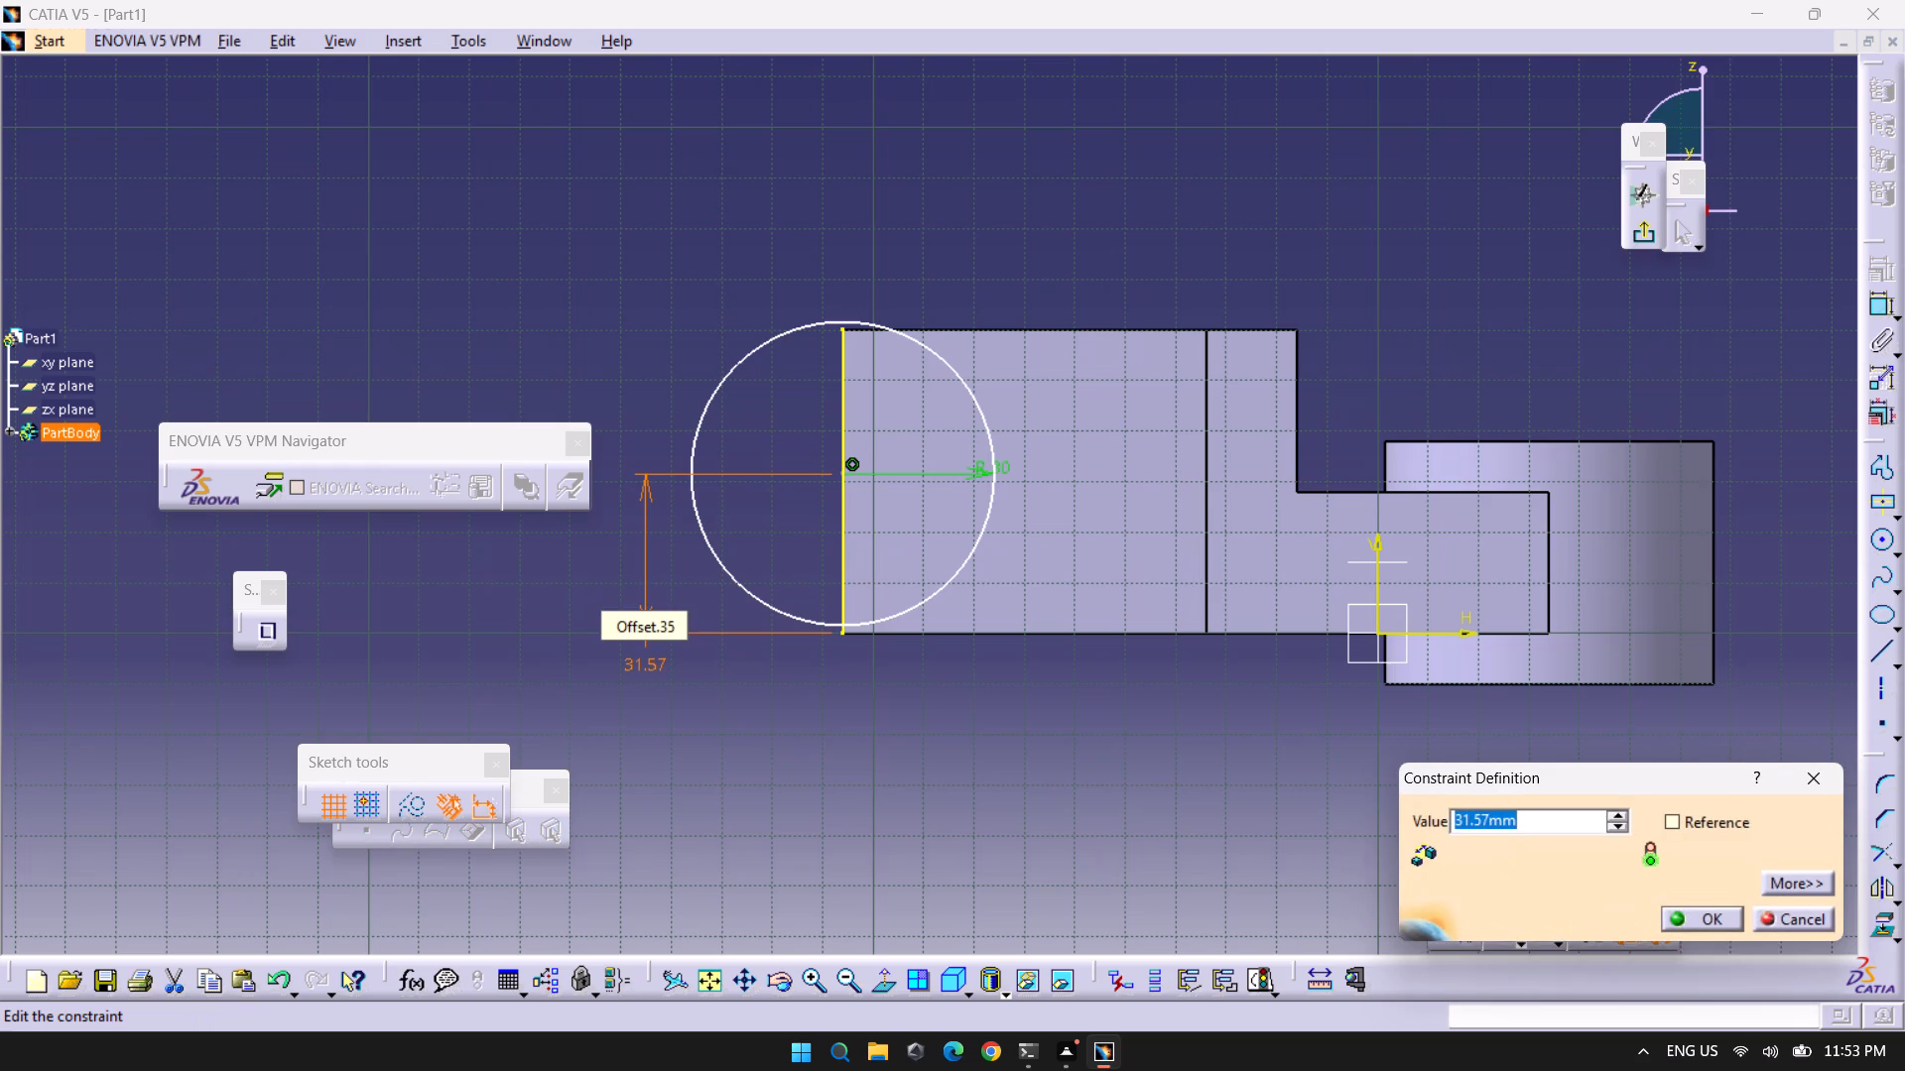
{"action": "type", "text": "30"}
{"action": "key", "text": "Return"}
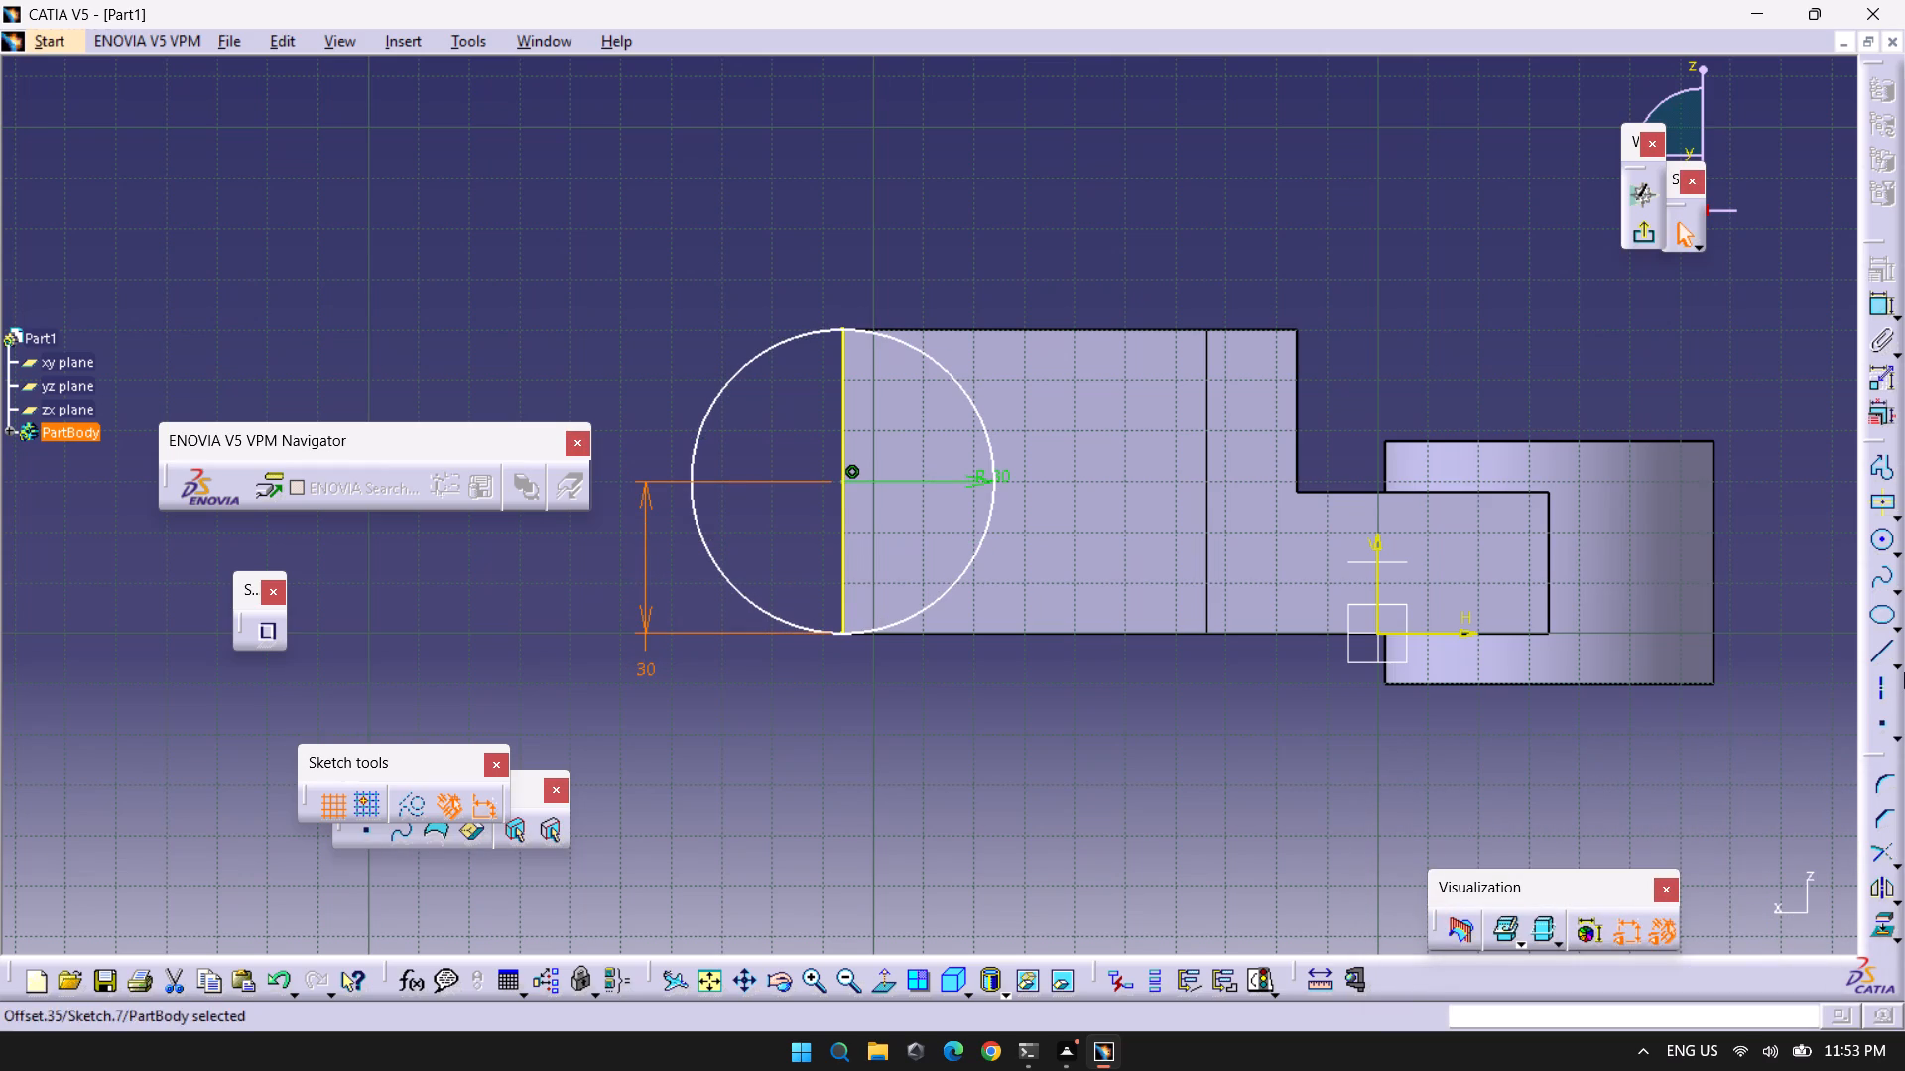
{"action": "left_click", "coordinate": [1144, 830]}
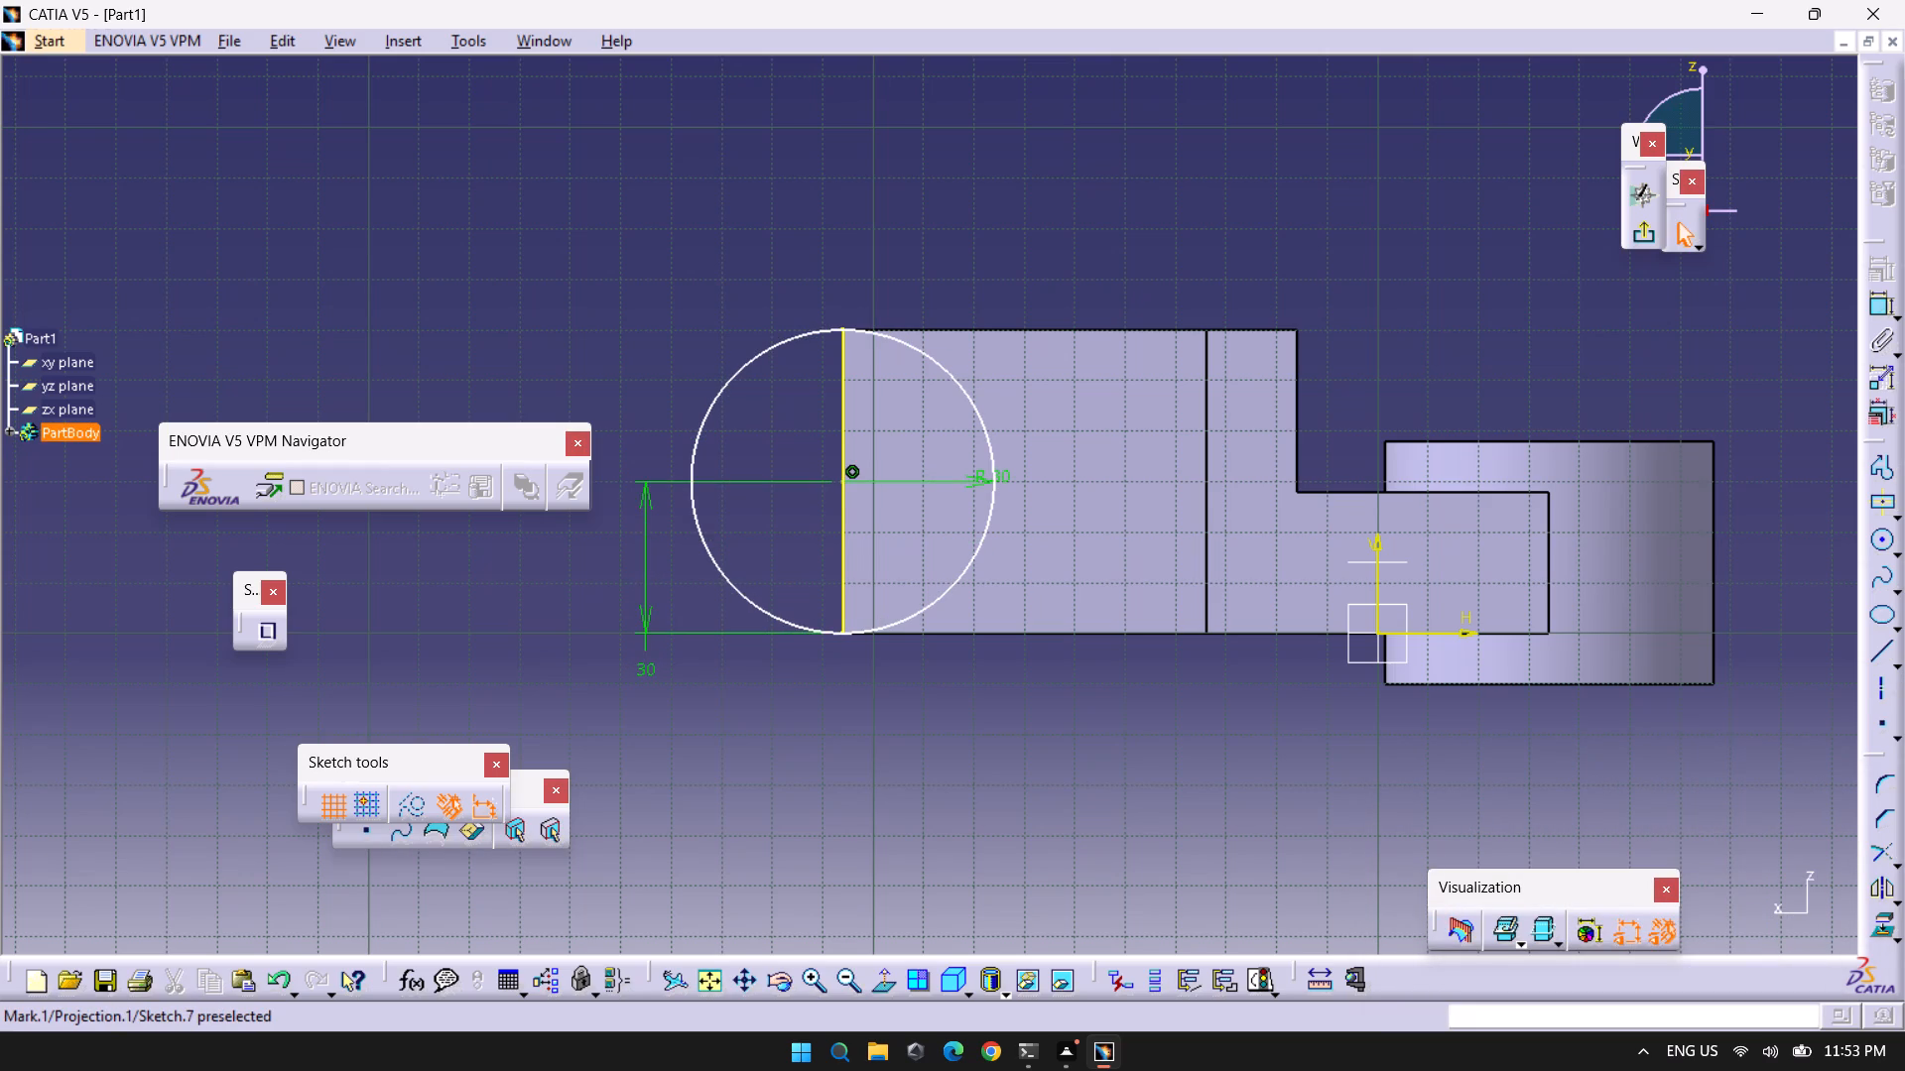
Delete the projected edge line from the sketch, keeping the circle.
{"action": "left_click", "coordinate": [842, 406]}
{"action": "key", "text": "Delete"}
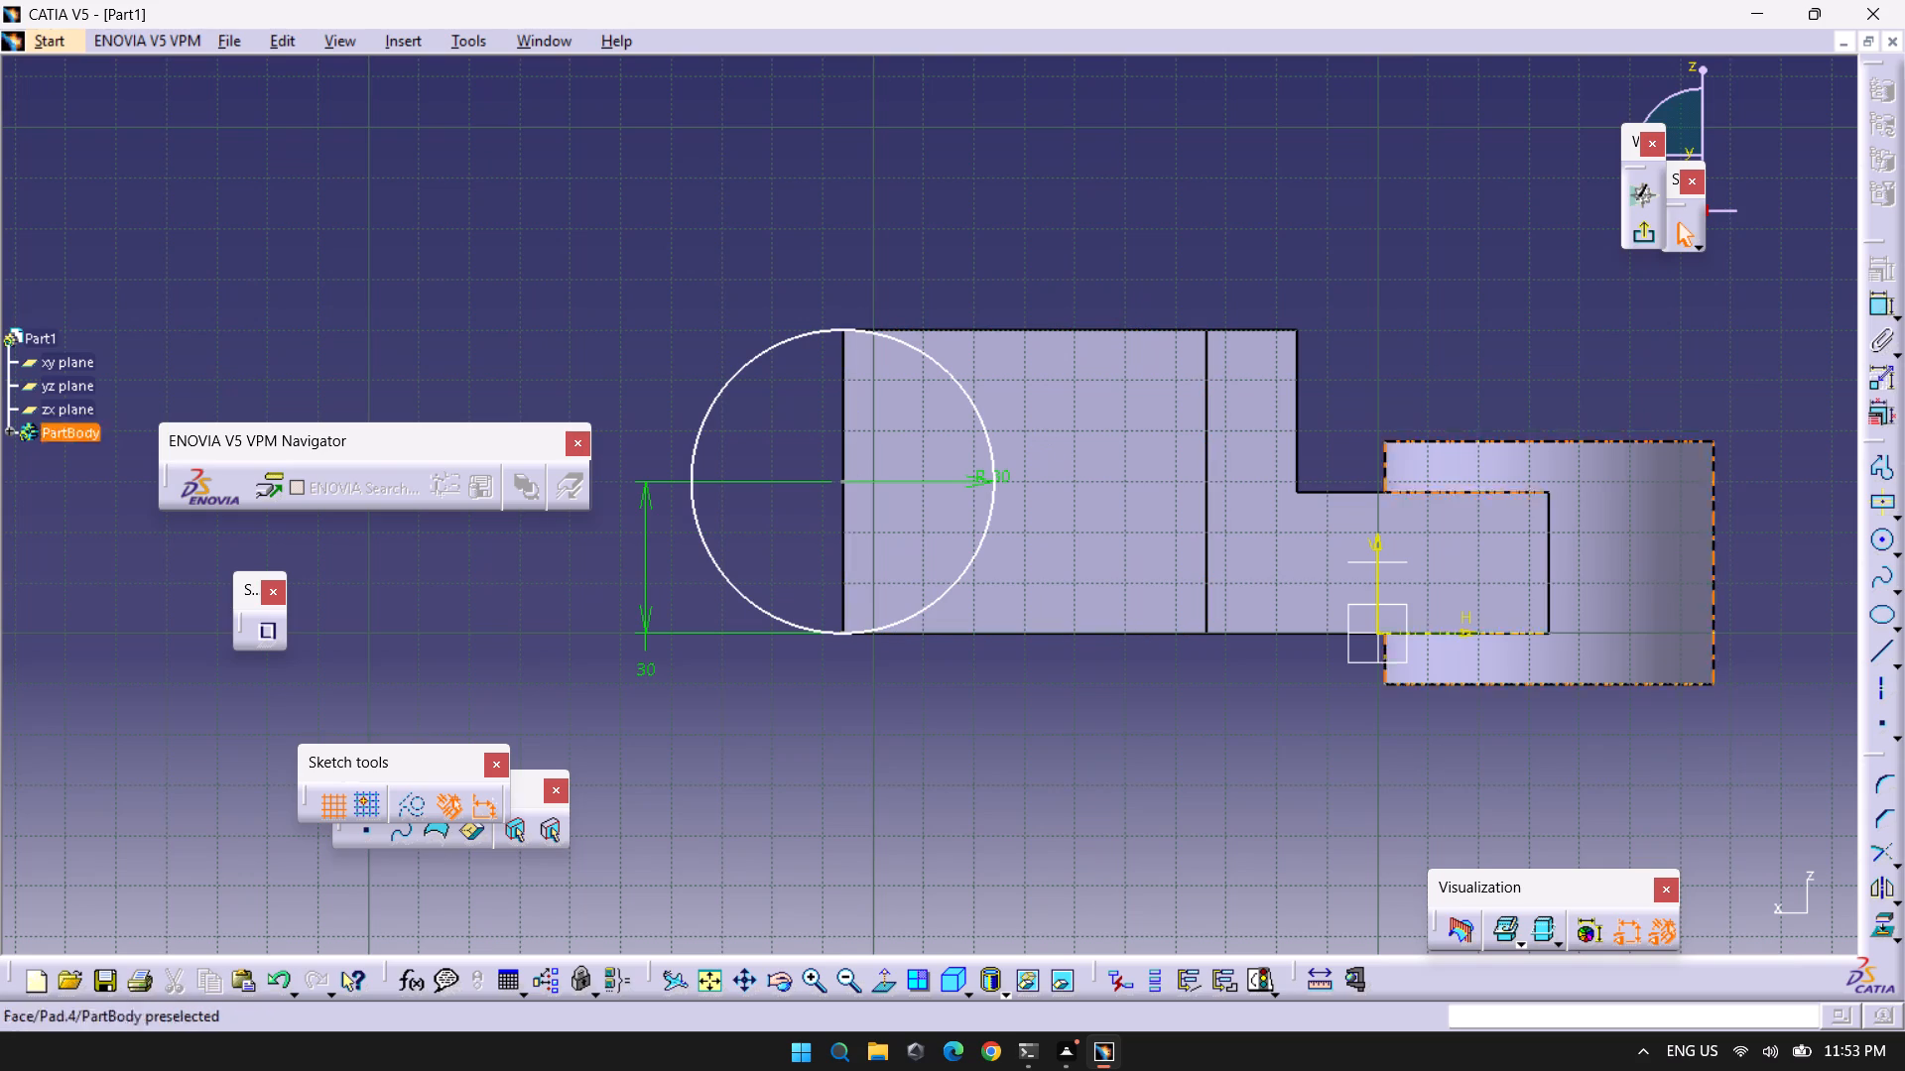
Exit the sketch and pad the circle with a length of 24 mm and mirrored extent.
{"action": "left_click", "coordinate": [1635, 228]}
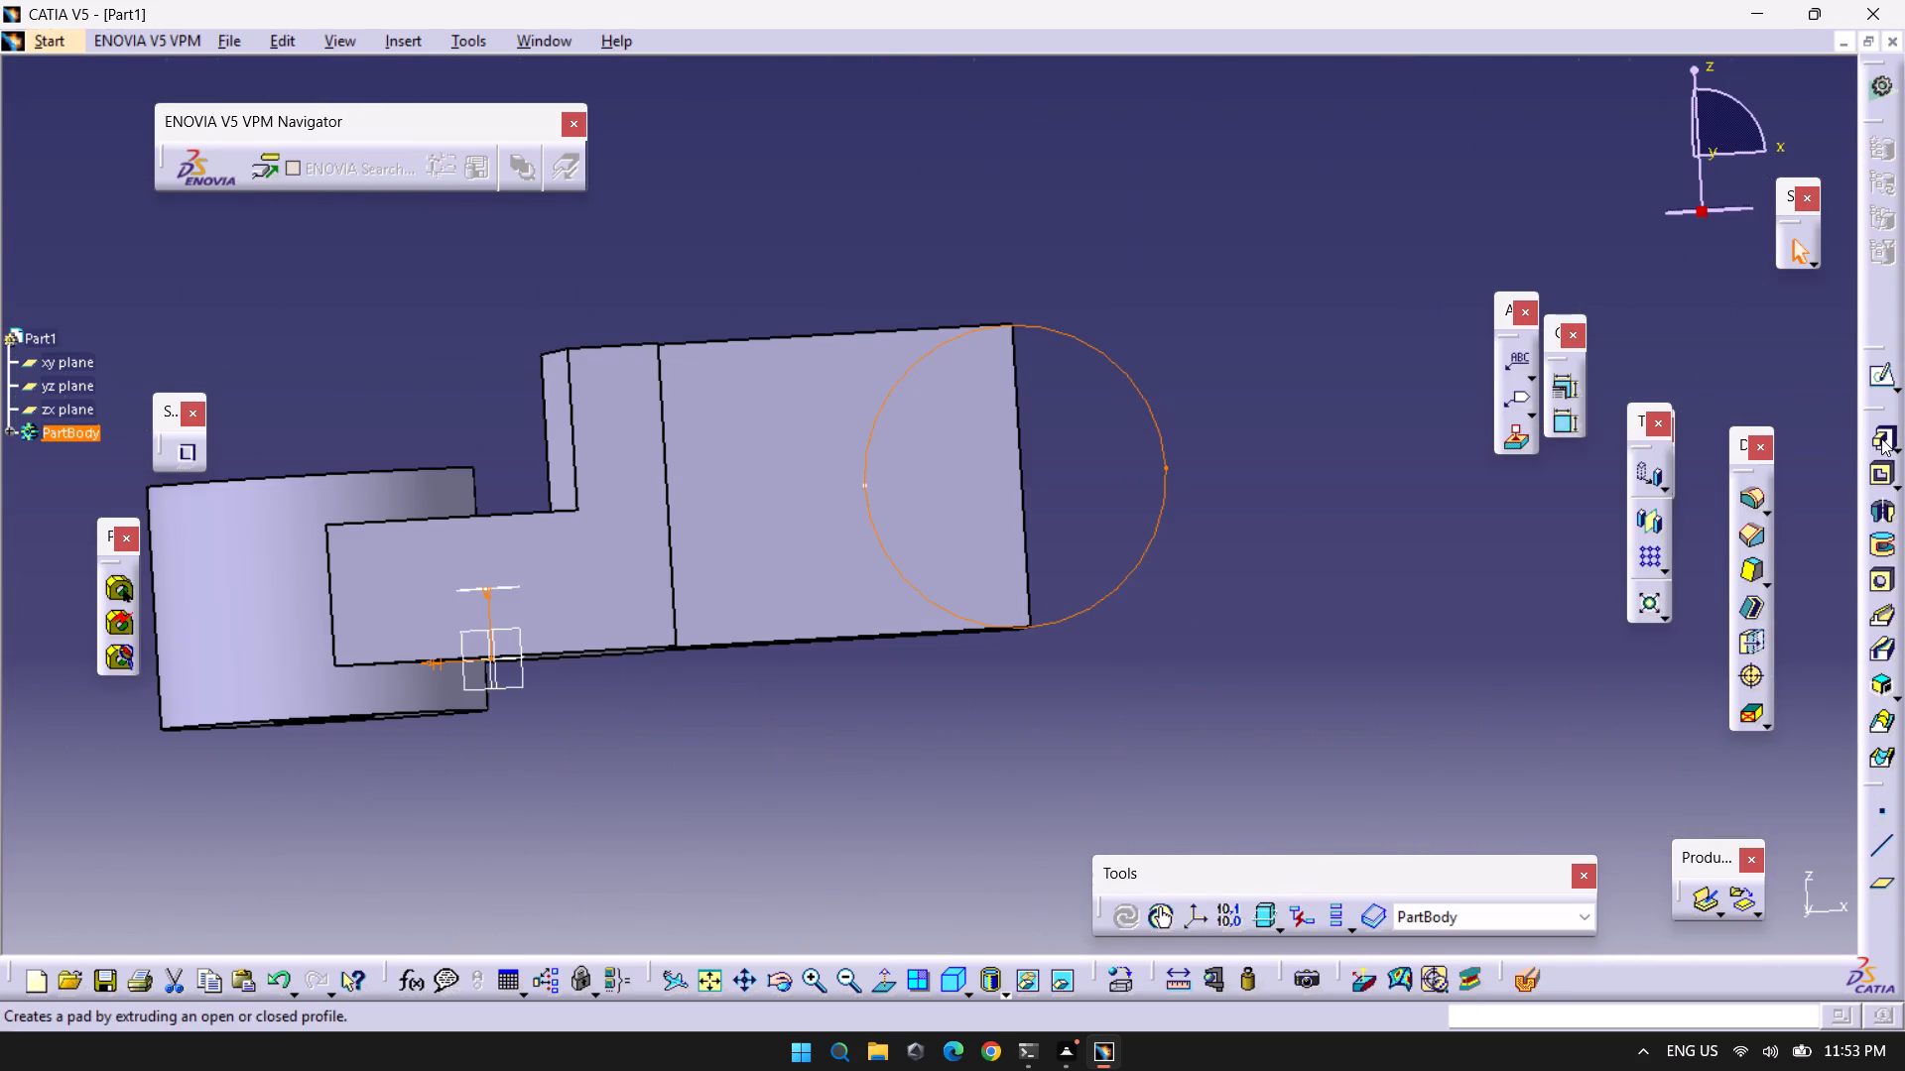
{"action": "left_click", "coordinate": [1881, 438]}
{"action": "middle_click_drag", "start_coordinate": [1316, 480], "coordinate": [1311, 487]}
{"action": "right_click_drag", "start_coordinate": [1316, 480], "coordinate": [1311, 487]}
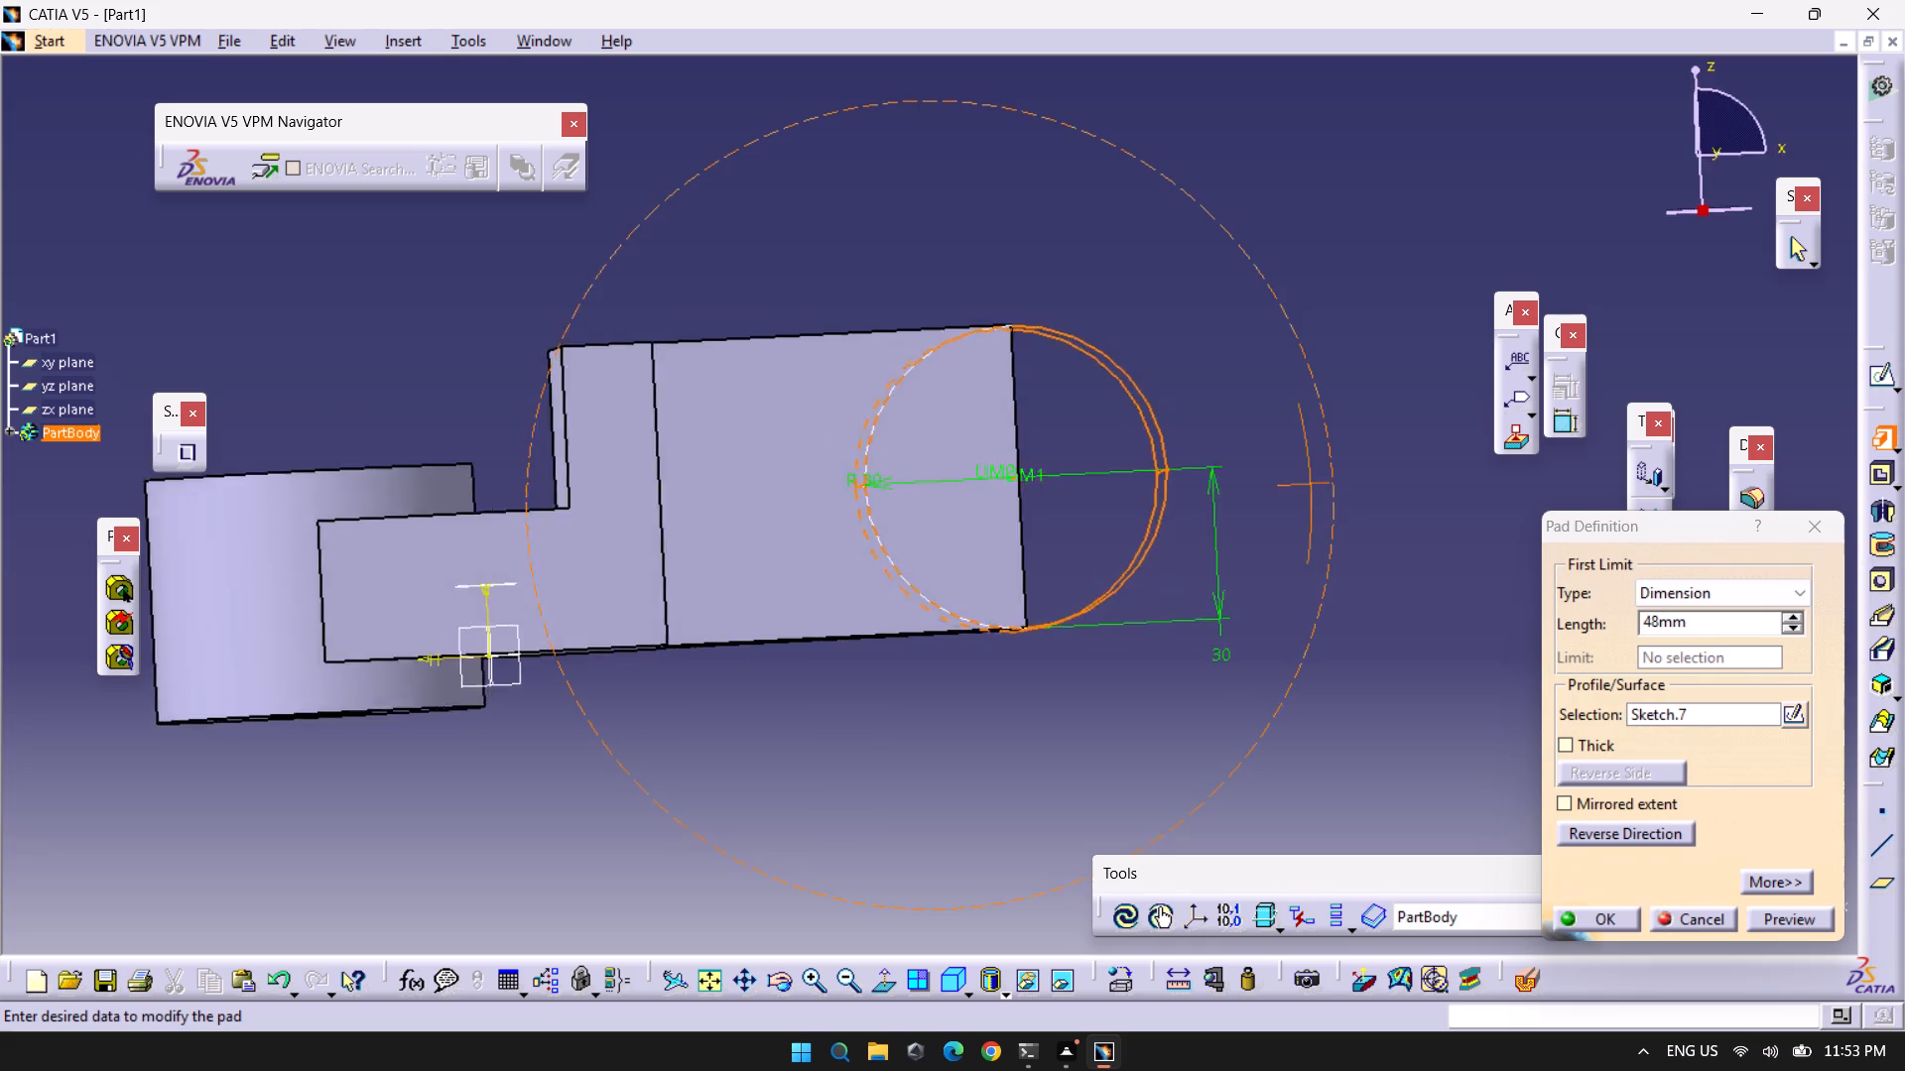
{"action": "middle_click_drag", "start_coordinate": [1311, 487], "coordinate": [982, 651]}
{"action": "right_click_drag", "start_coordinate": [1311, 487], "coordinate": [982, 651]}
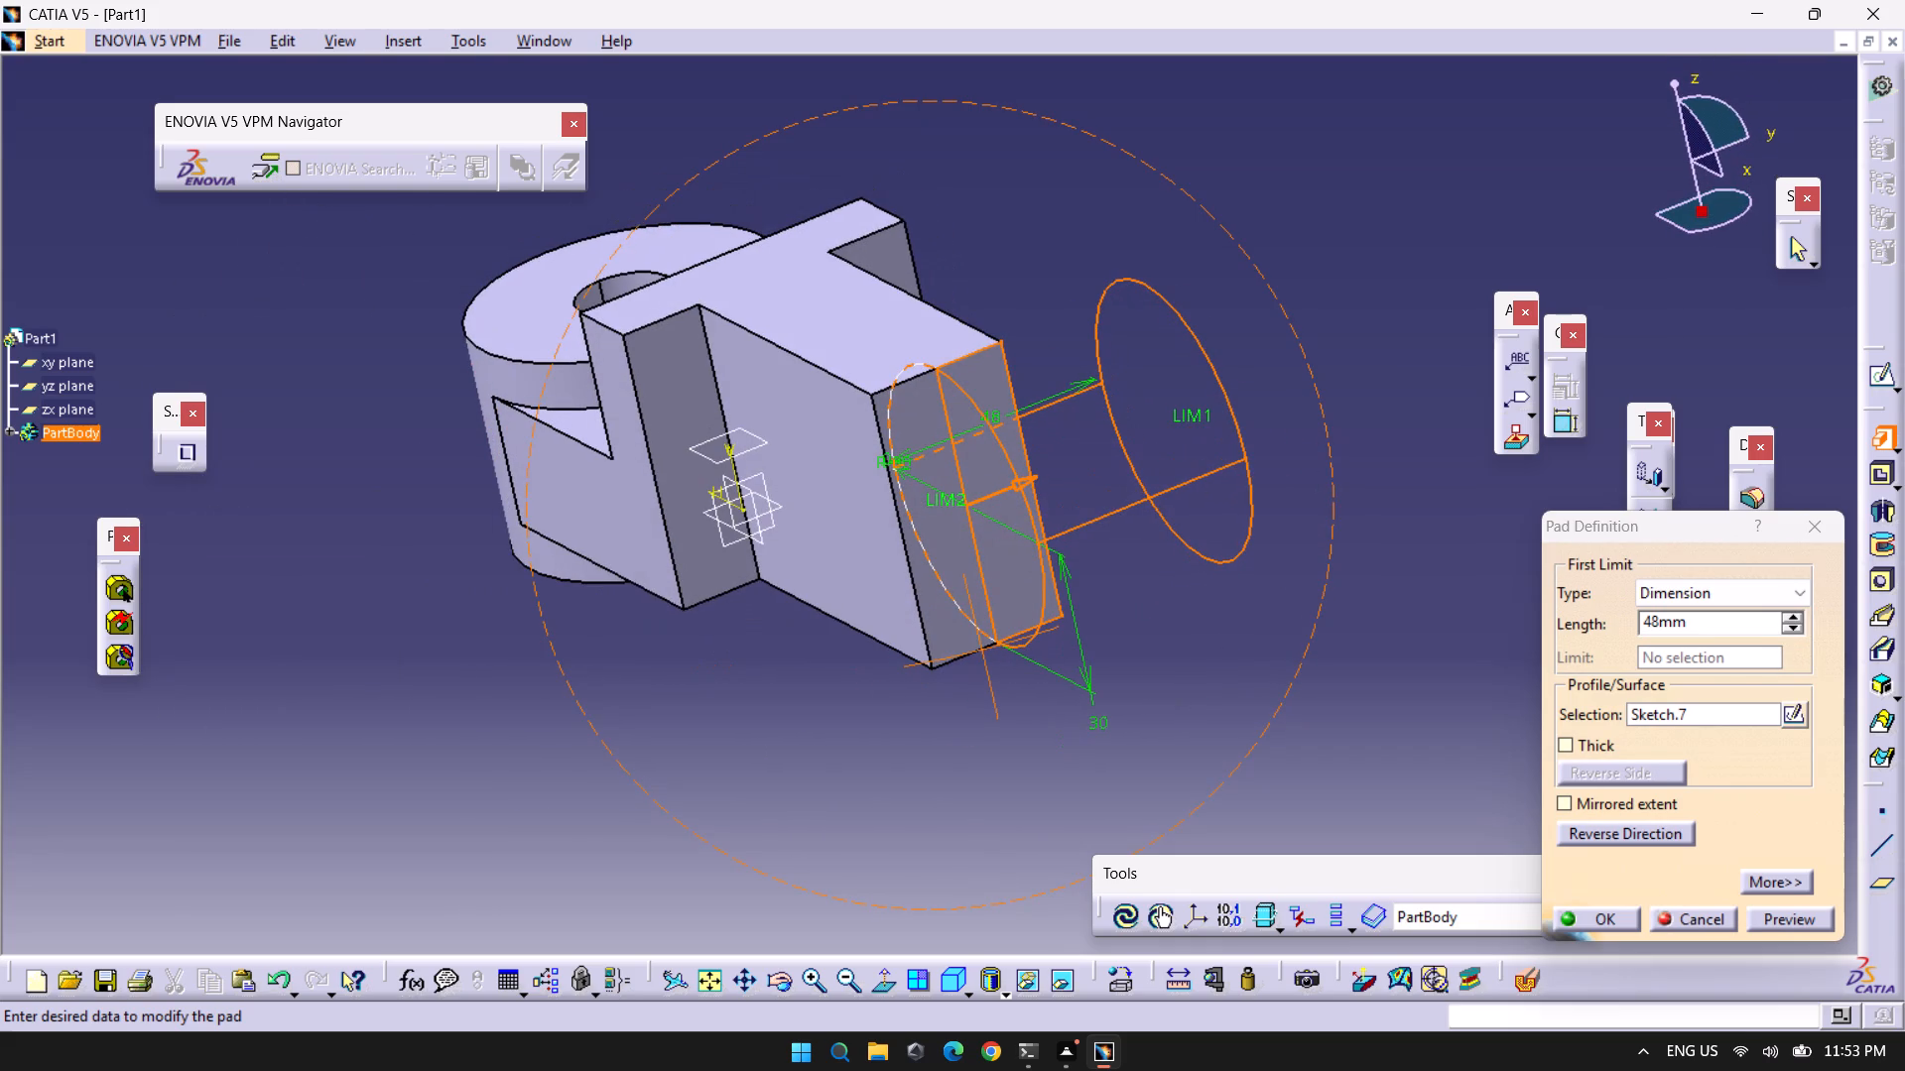
{"action": "left_click", "coordinate": [1565, 800]}
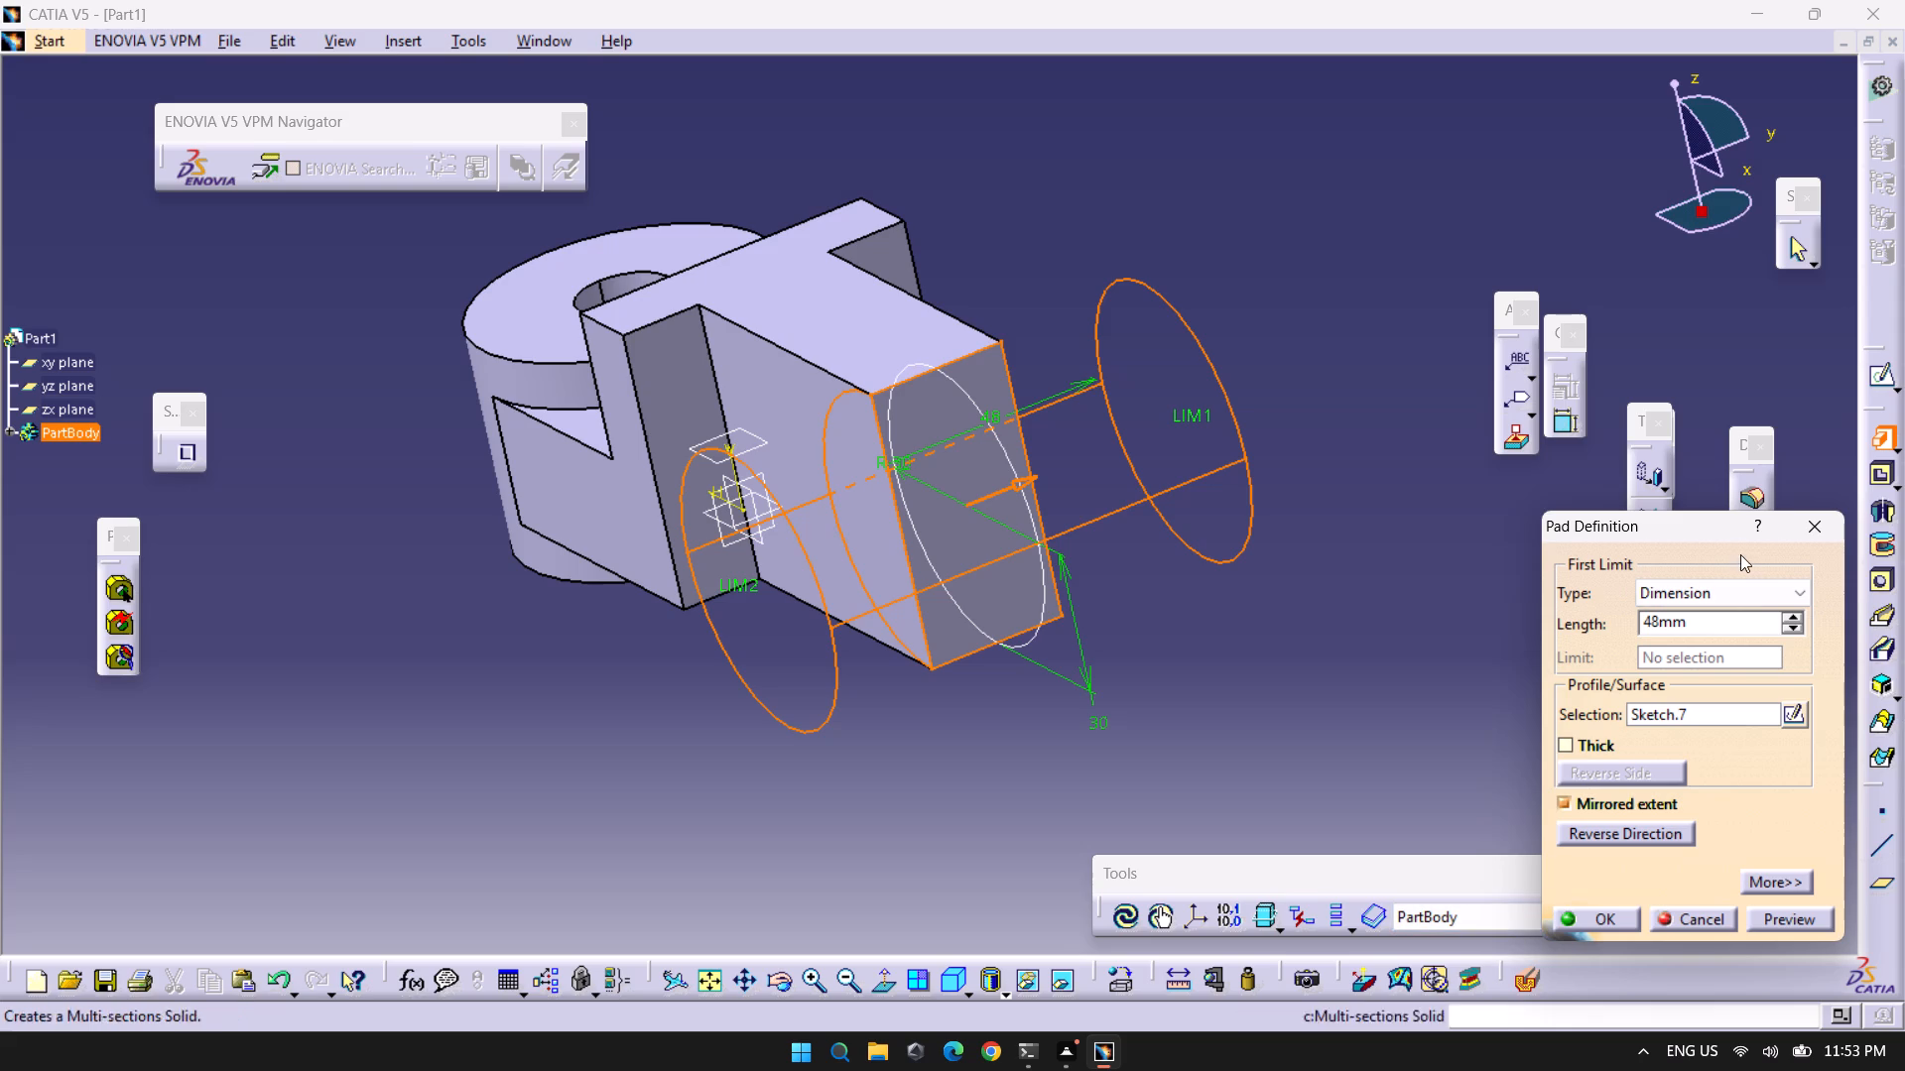
{"action": "double_click", "coordinate": [1744, 625]}
{"action": "type", "text": "24"}
{"action": "key", "text": "Return"}
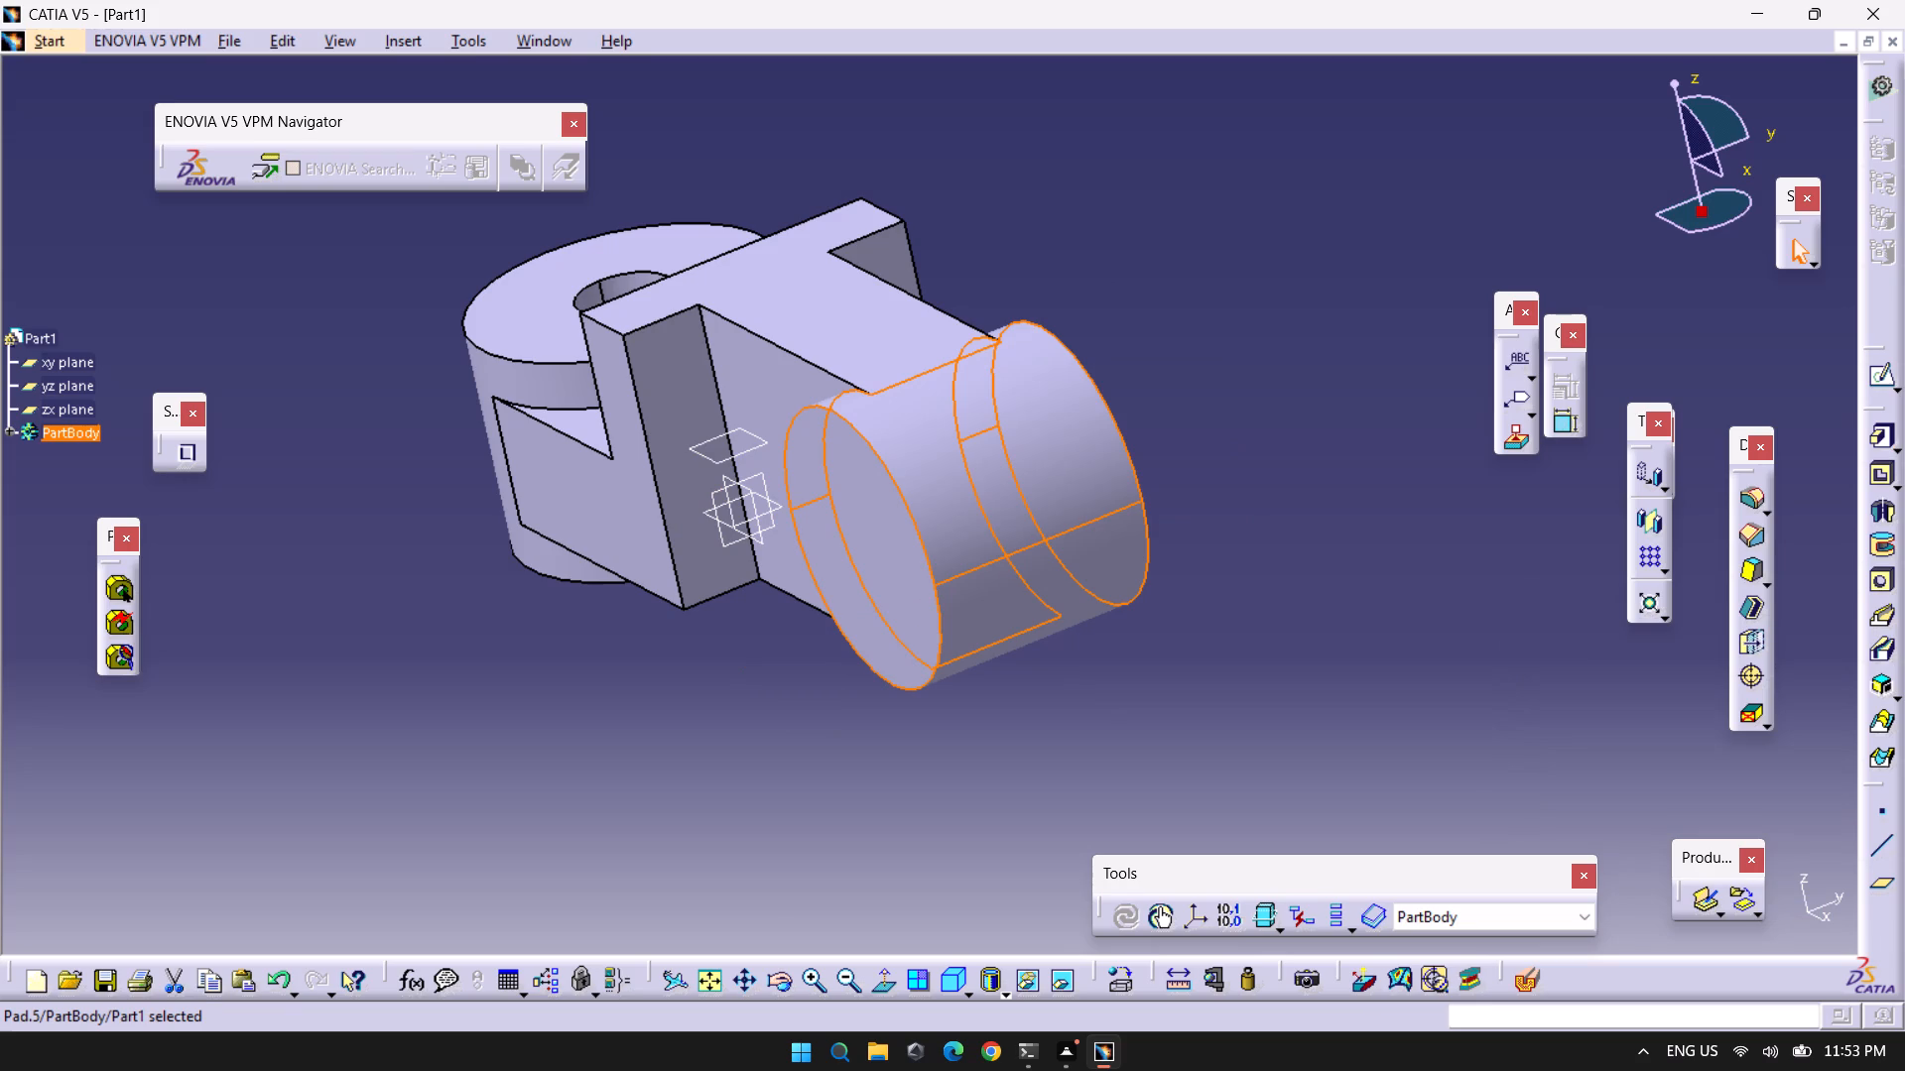
{"action": "left_click", "coordinate": [1346, 497]}
Sketch a circle of radius 12.5 mm on the new cylinder's flat end face, centred at about H 107 mm, V 30 mm.
{"action": "left_click", "coordinate": [846, 593]}
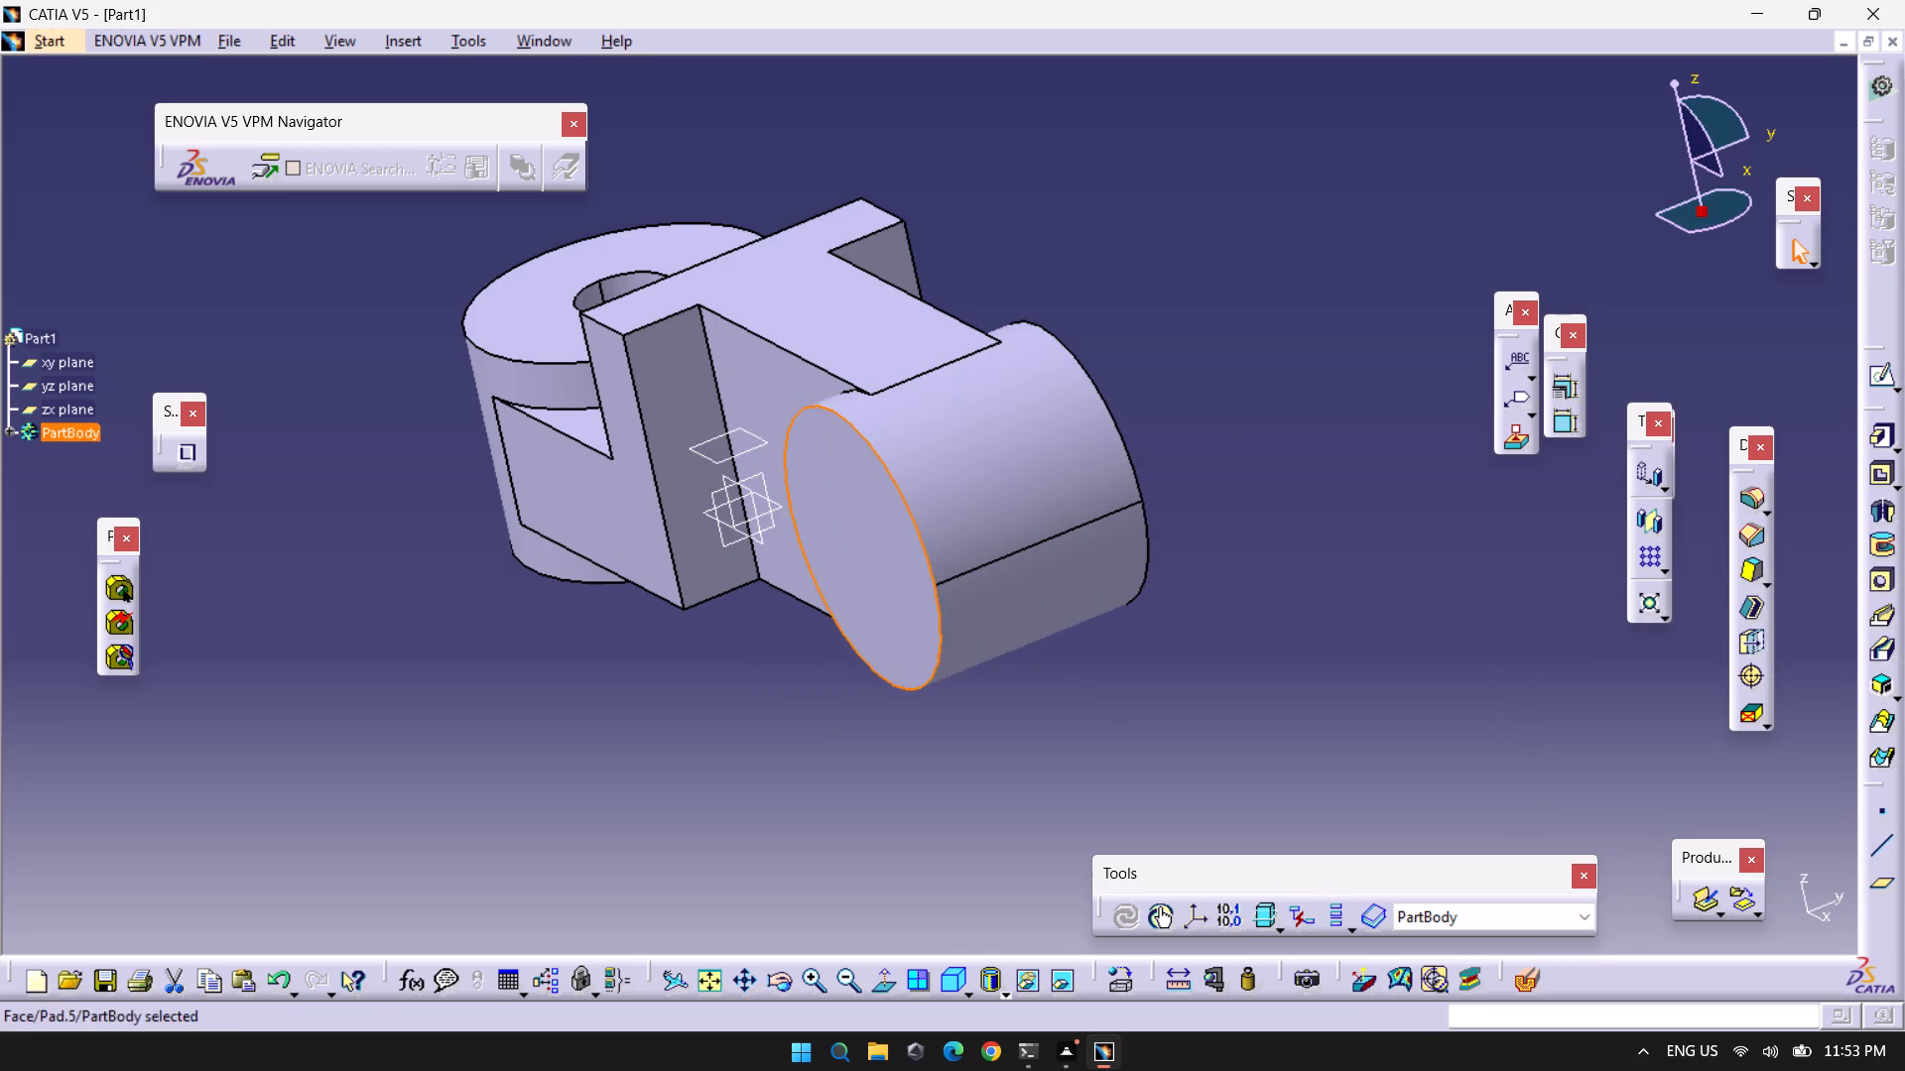
{"action": "left_click", "coordinate": [1875, 383]}
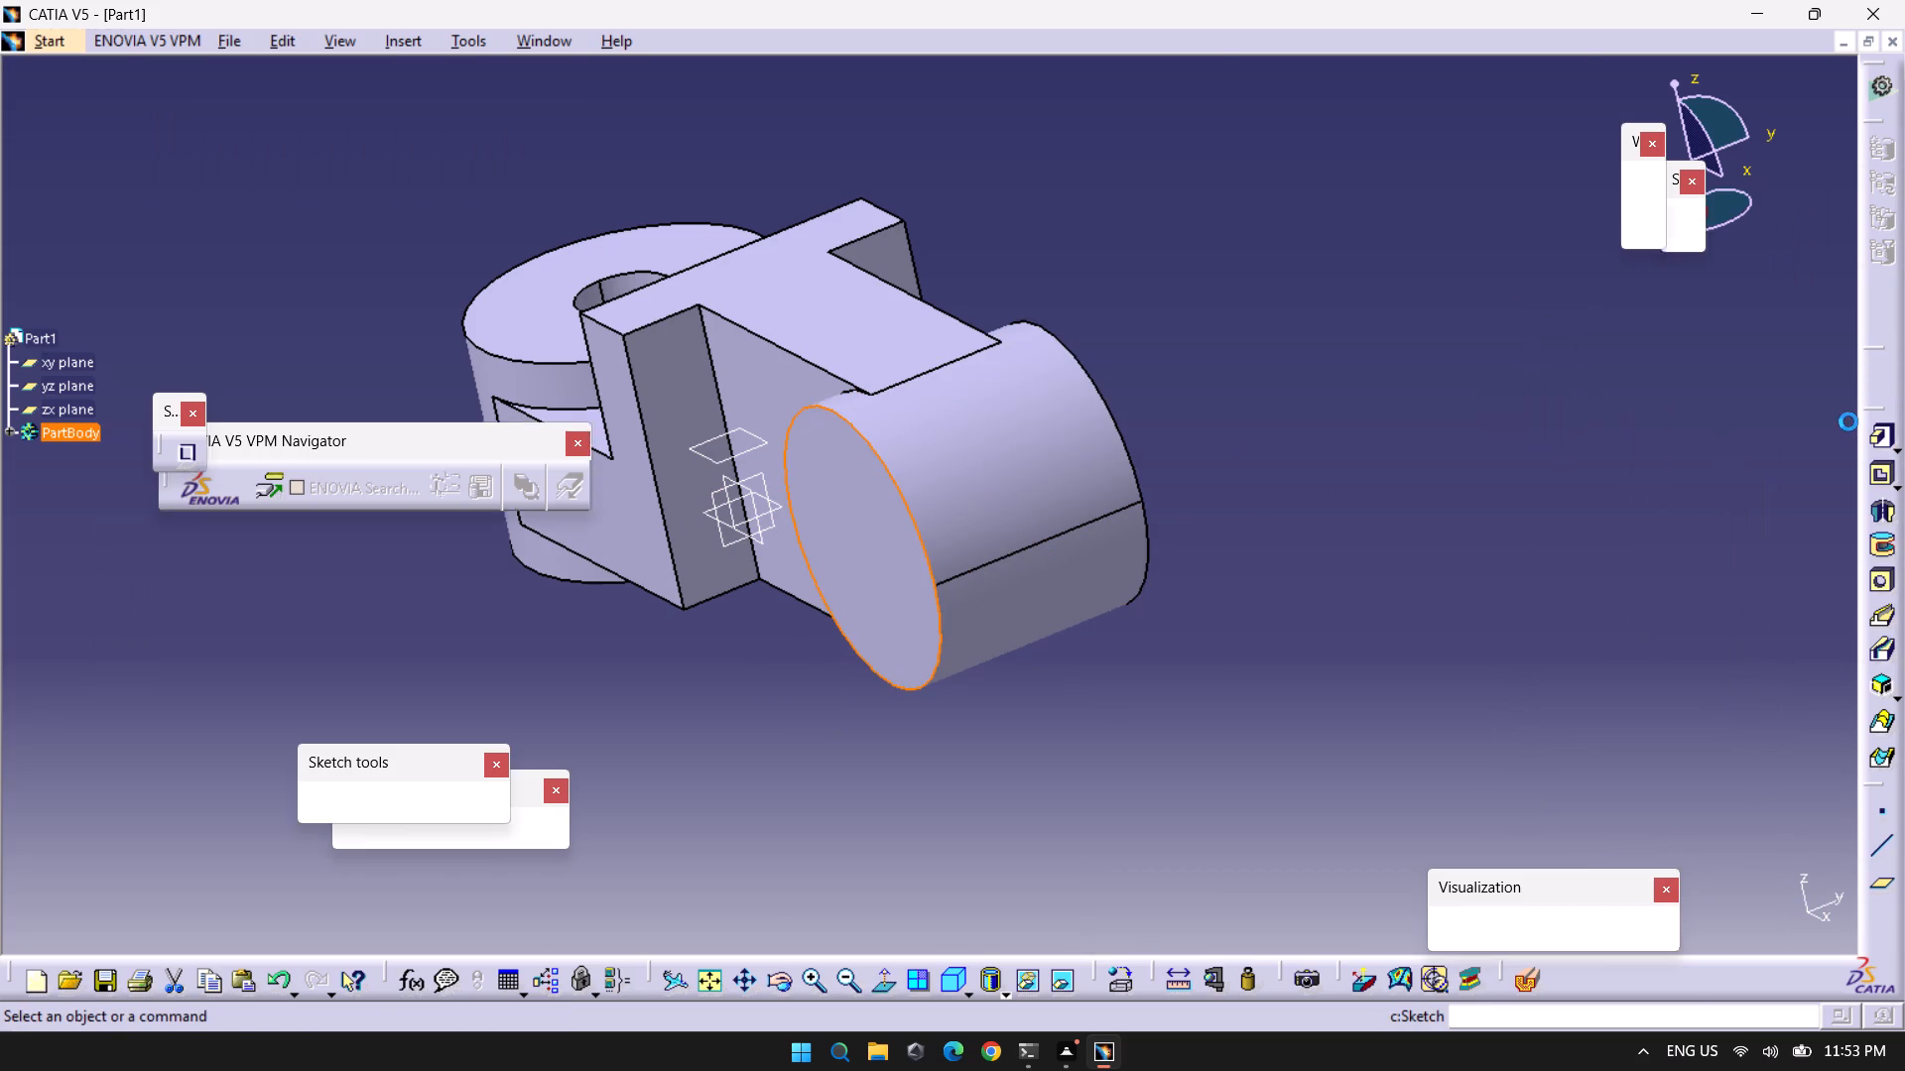
{"action": "middle_click_drag", "start_coordinate": [1494, 523], "coordinate": [1816, 395]}
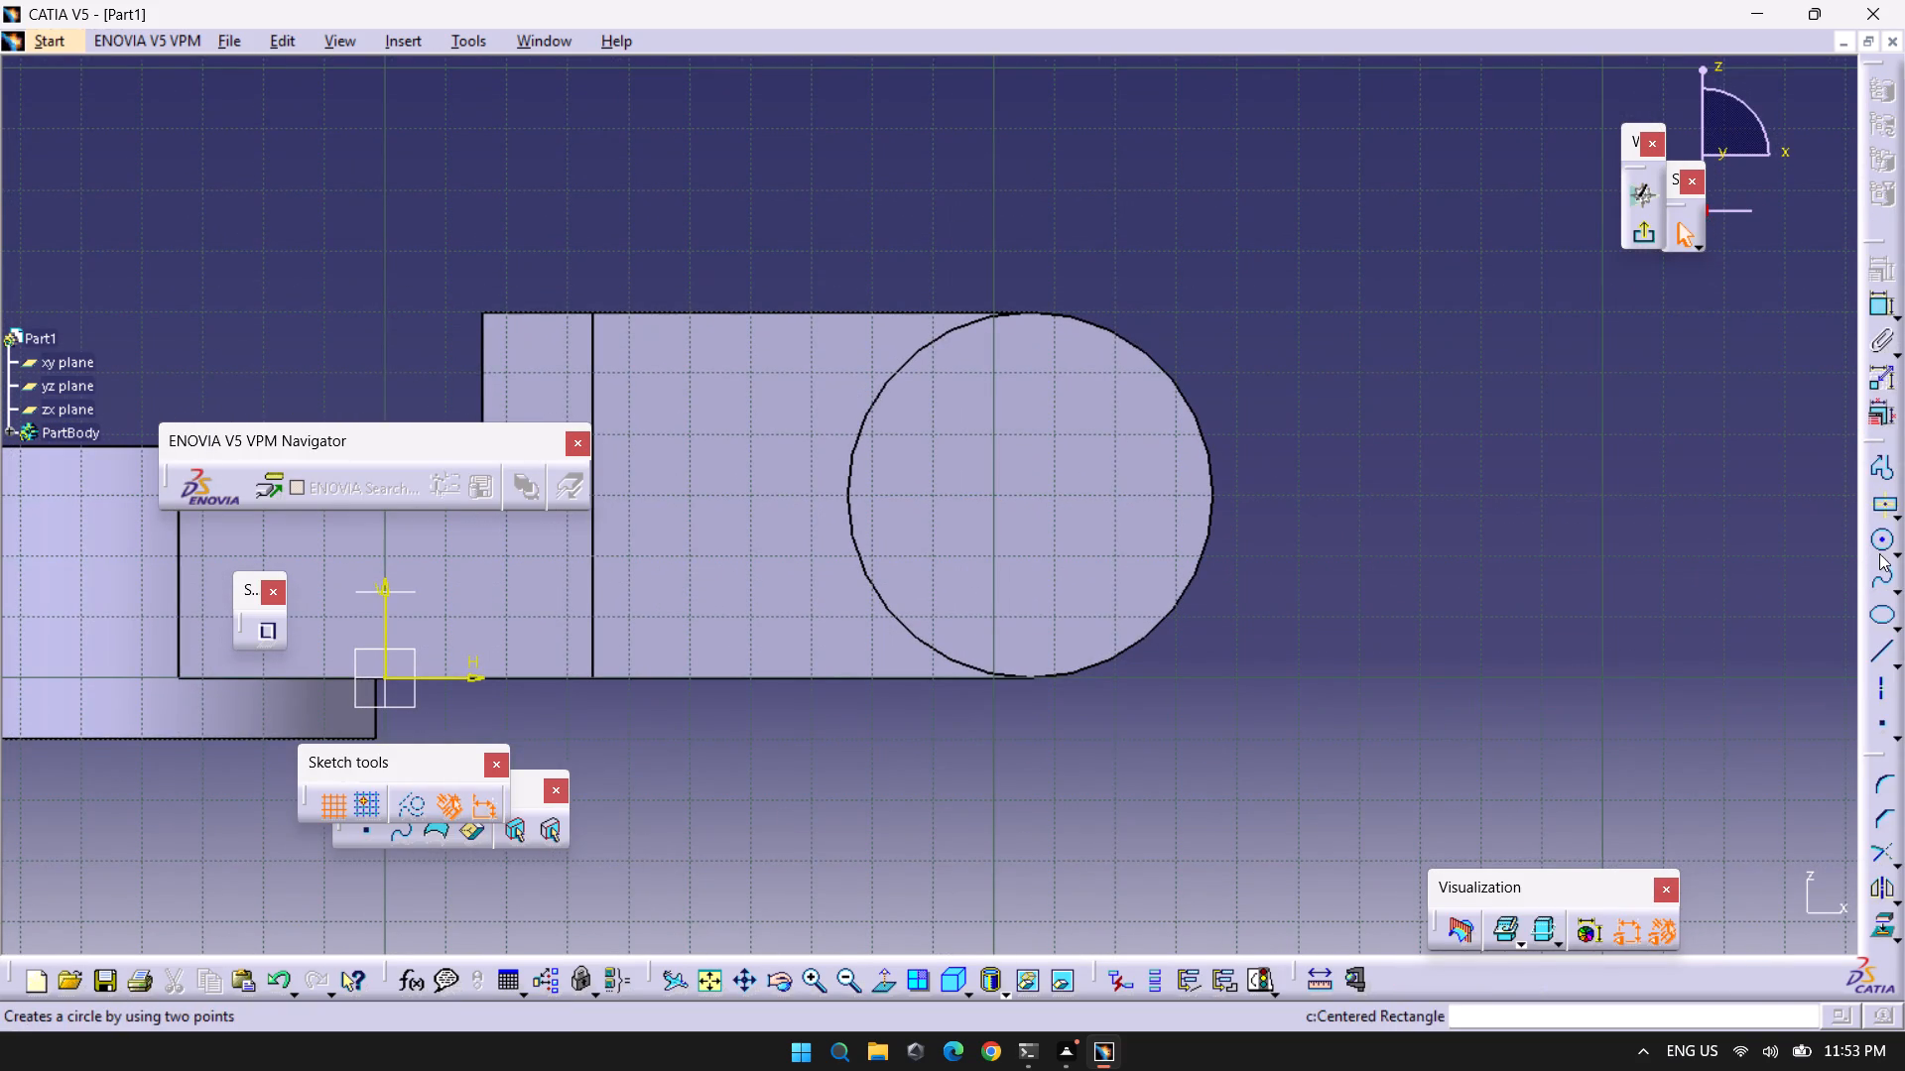
{"action": "left_click", "coordinate": [1882, 521]}
{"action": "left_click", "coordinate": [1880, 542]}
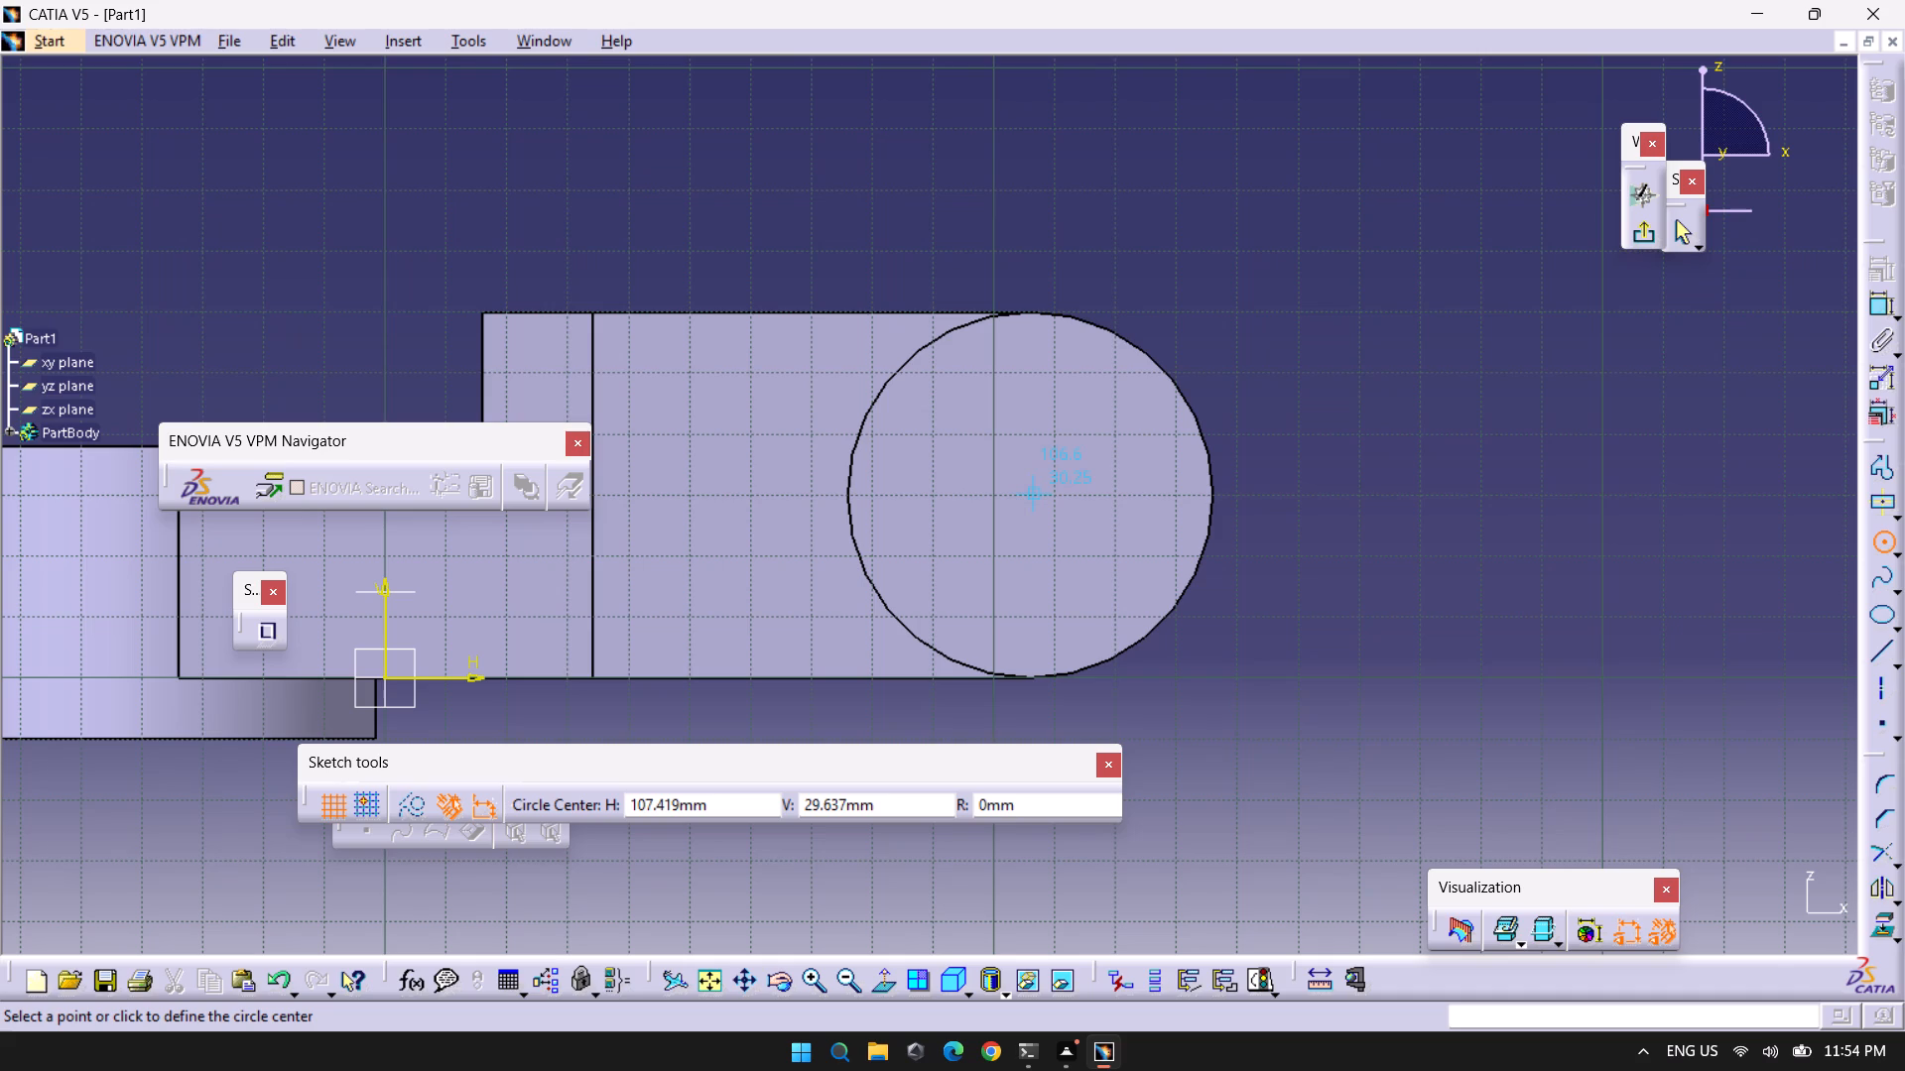
{"action": "left_click", "coordinate": [1040, 490]}
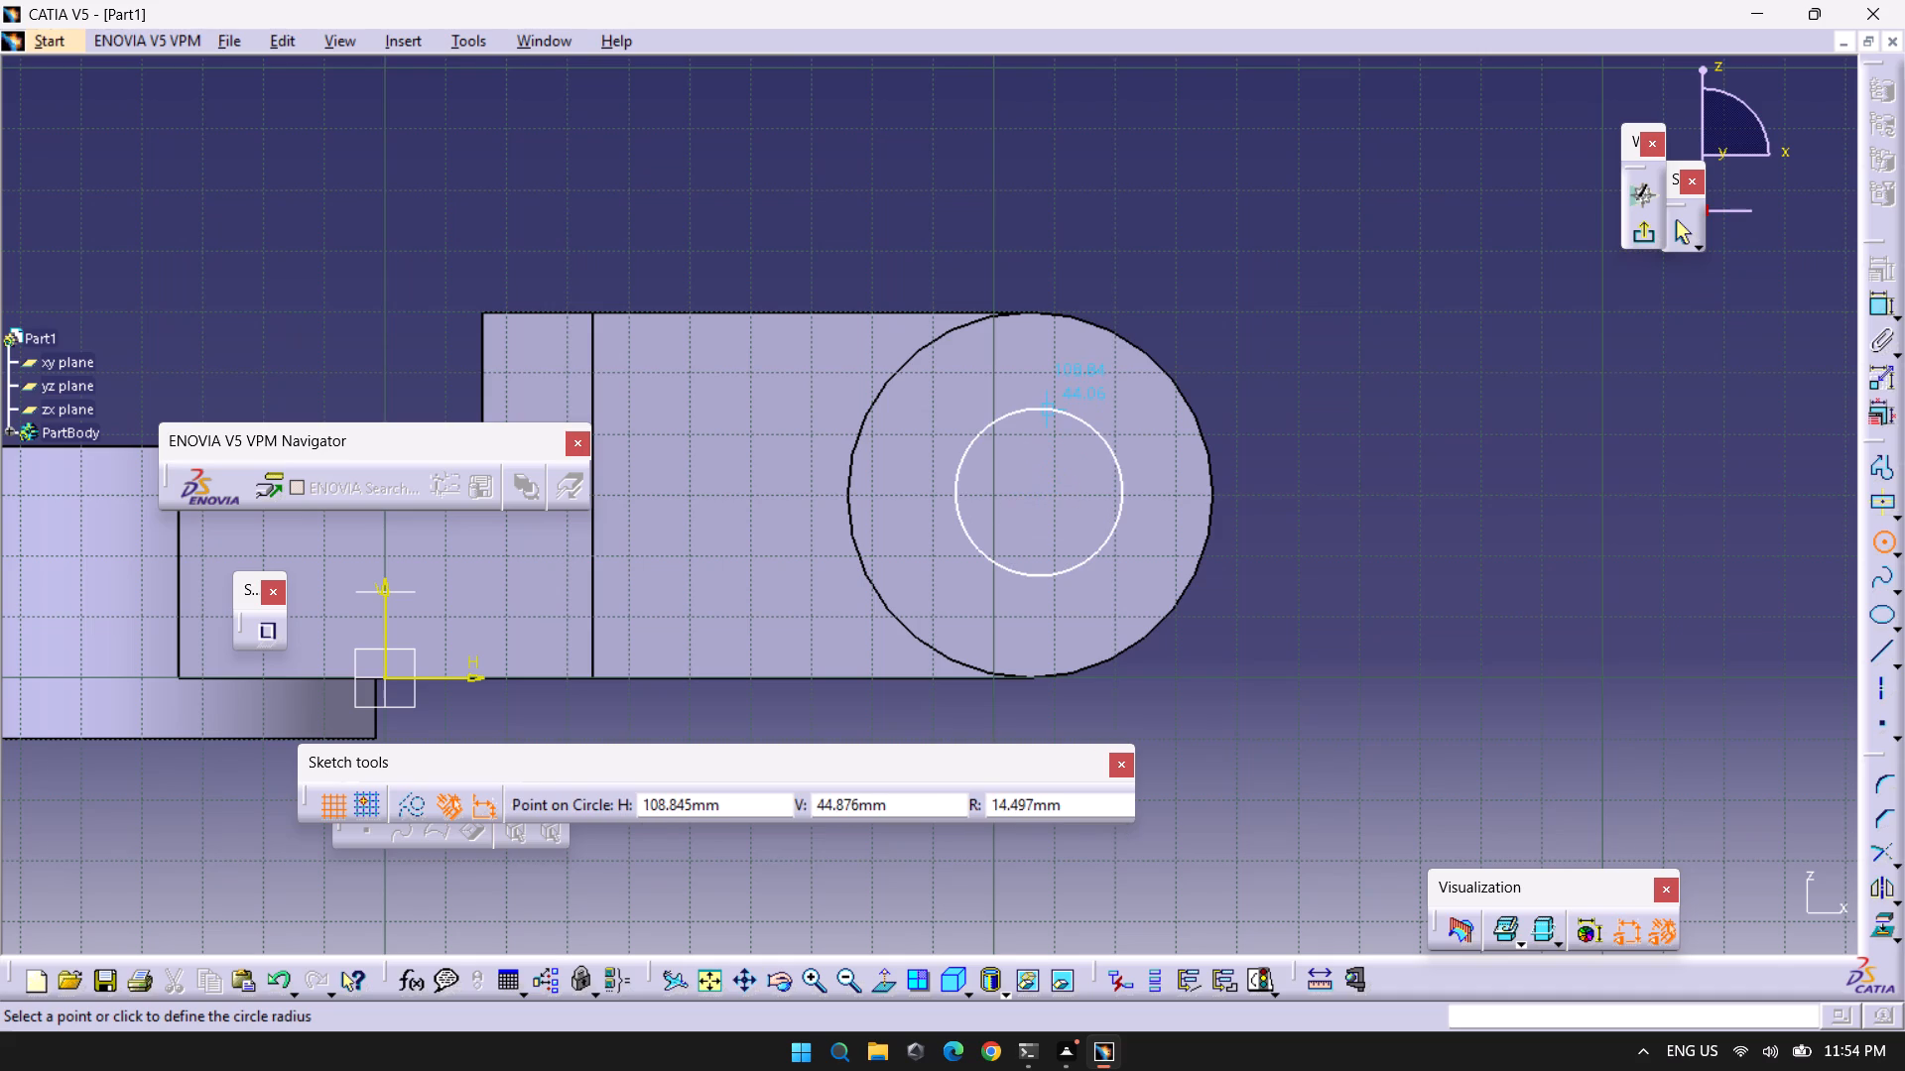
{"action": "key", "text": "Tab"}
{"action": "key", "text": "Tab"}
{"action": "key", "text": "Tab"}
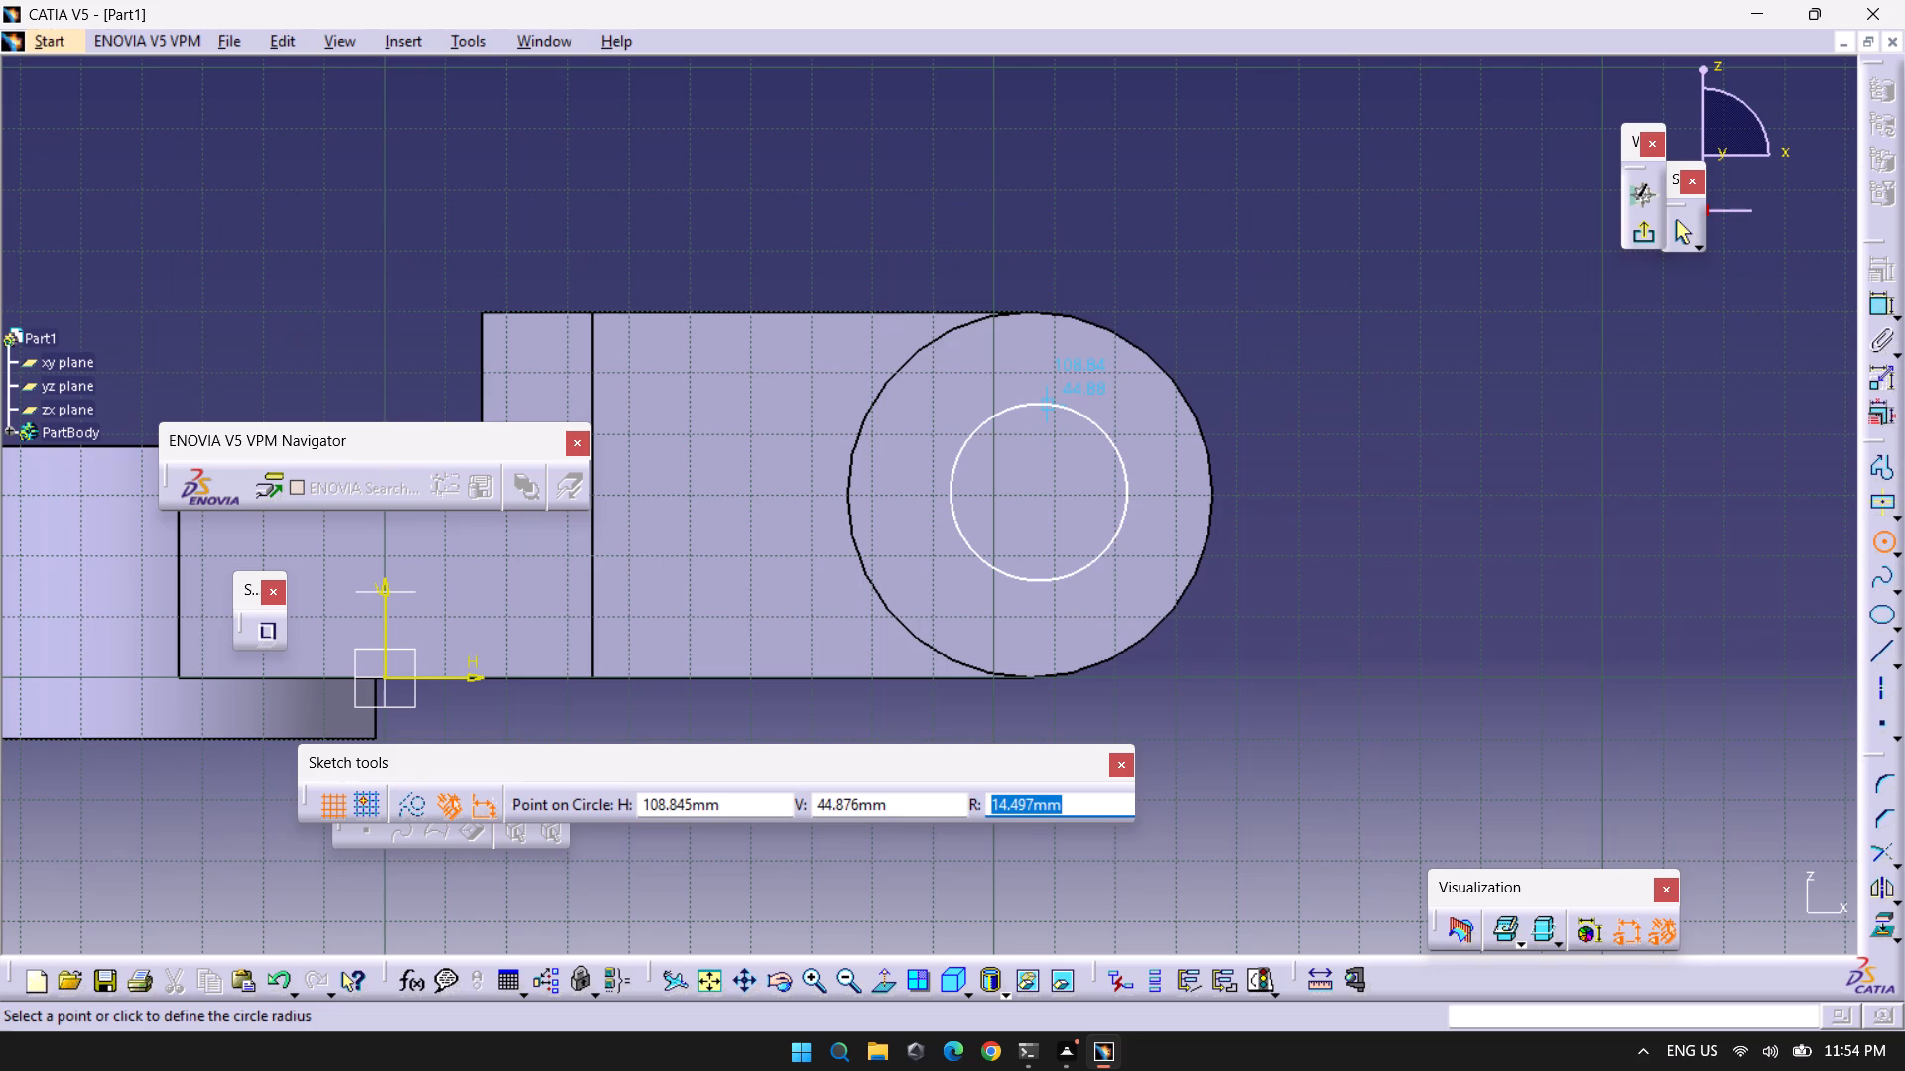
{"action": "type", "text": "12.5"}
{"action": "key", "text": "Return"}
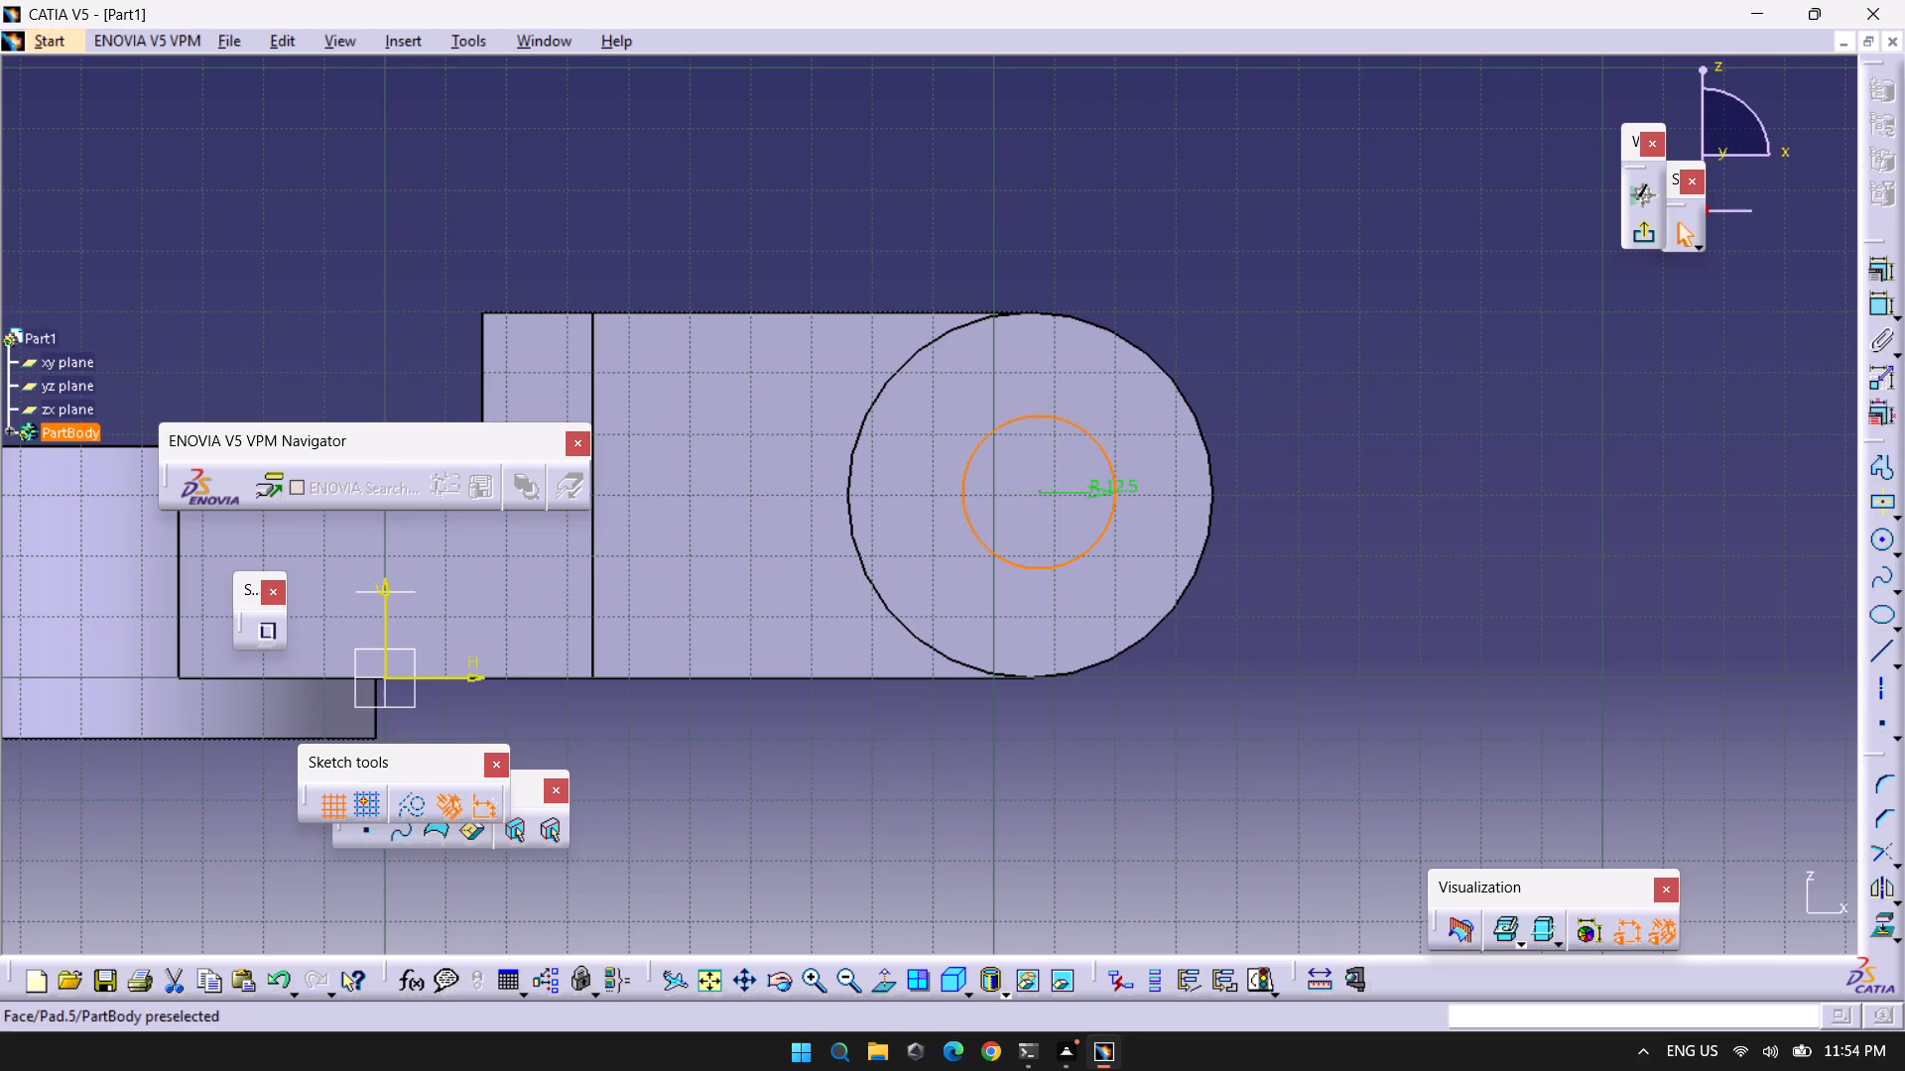
{"action": "left_click", "coordinate": [1407, 480]}
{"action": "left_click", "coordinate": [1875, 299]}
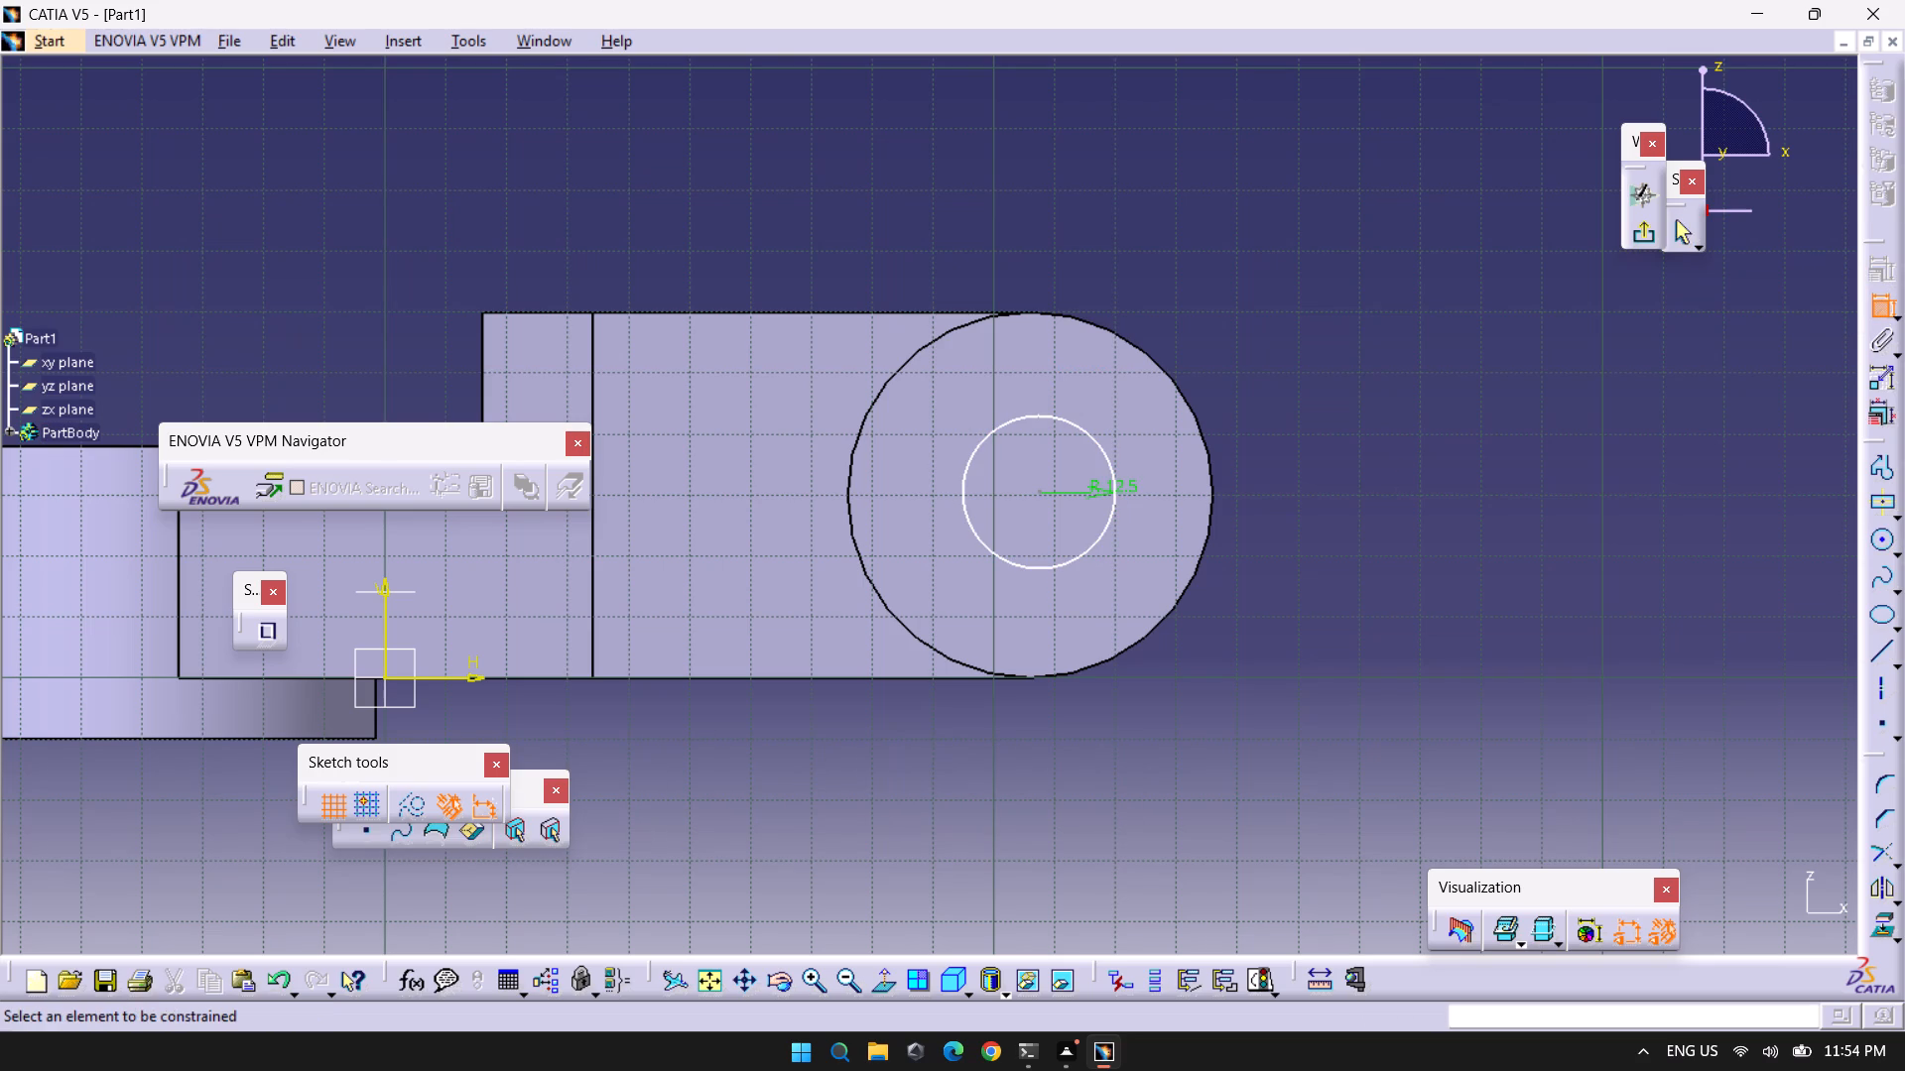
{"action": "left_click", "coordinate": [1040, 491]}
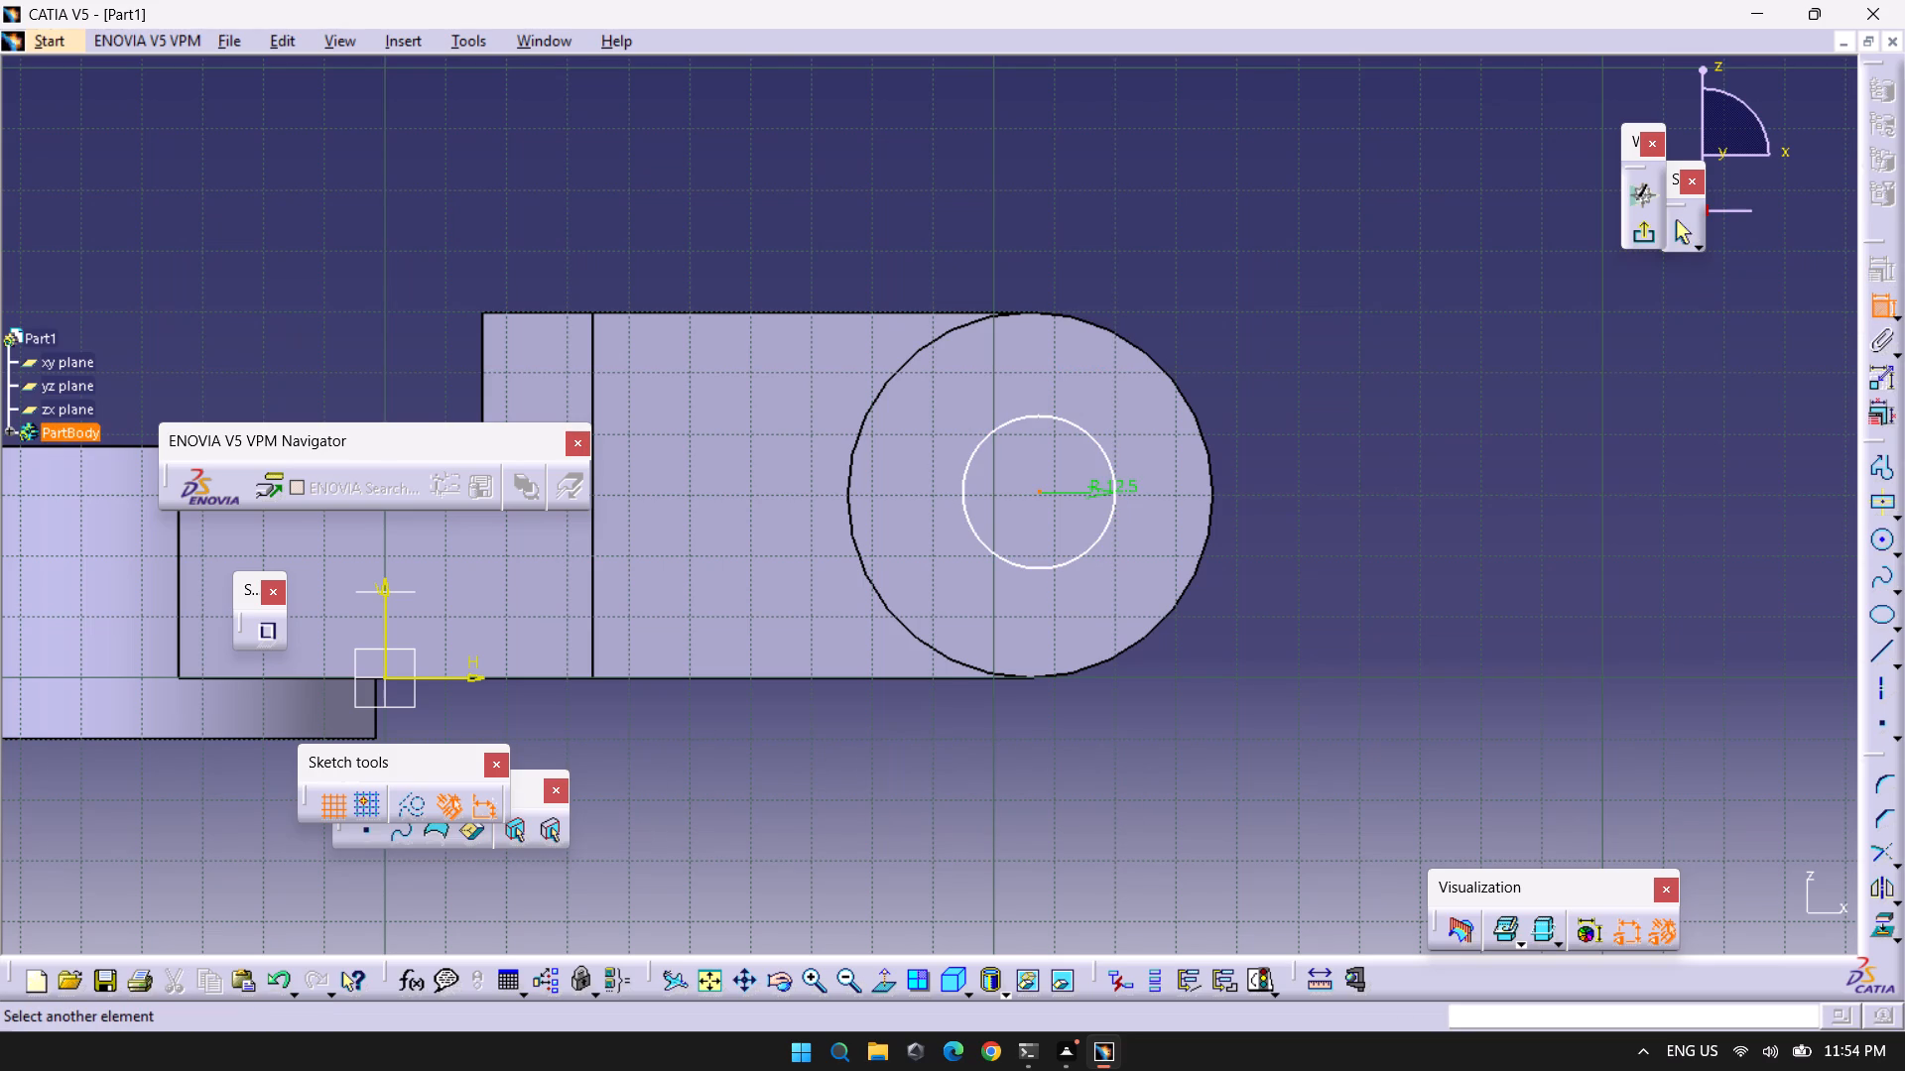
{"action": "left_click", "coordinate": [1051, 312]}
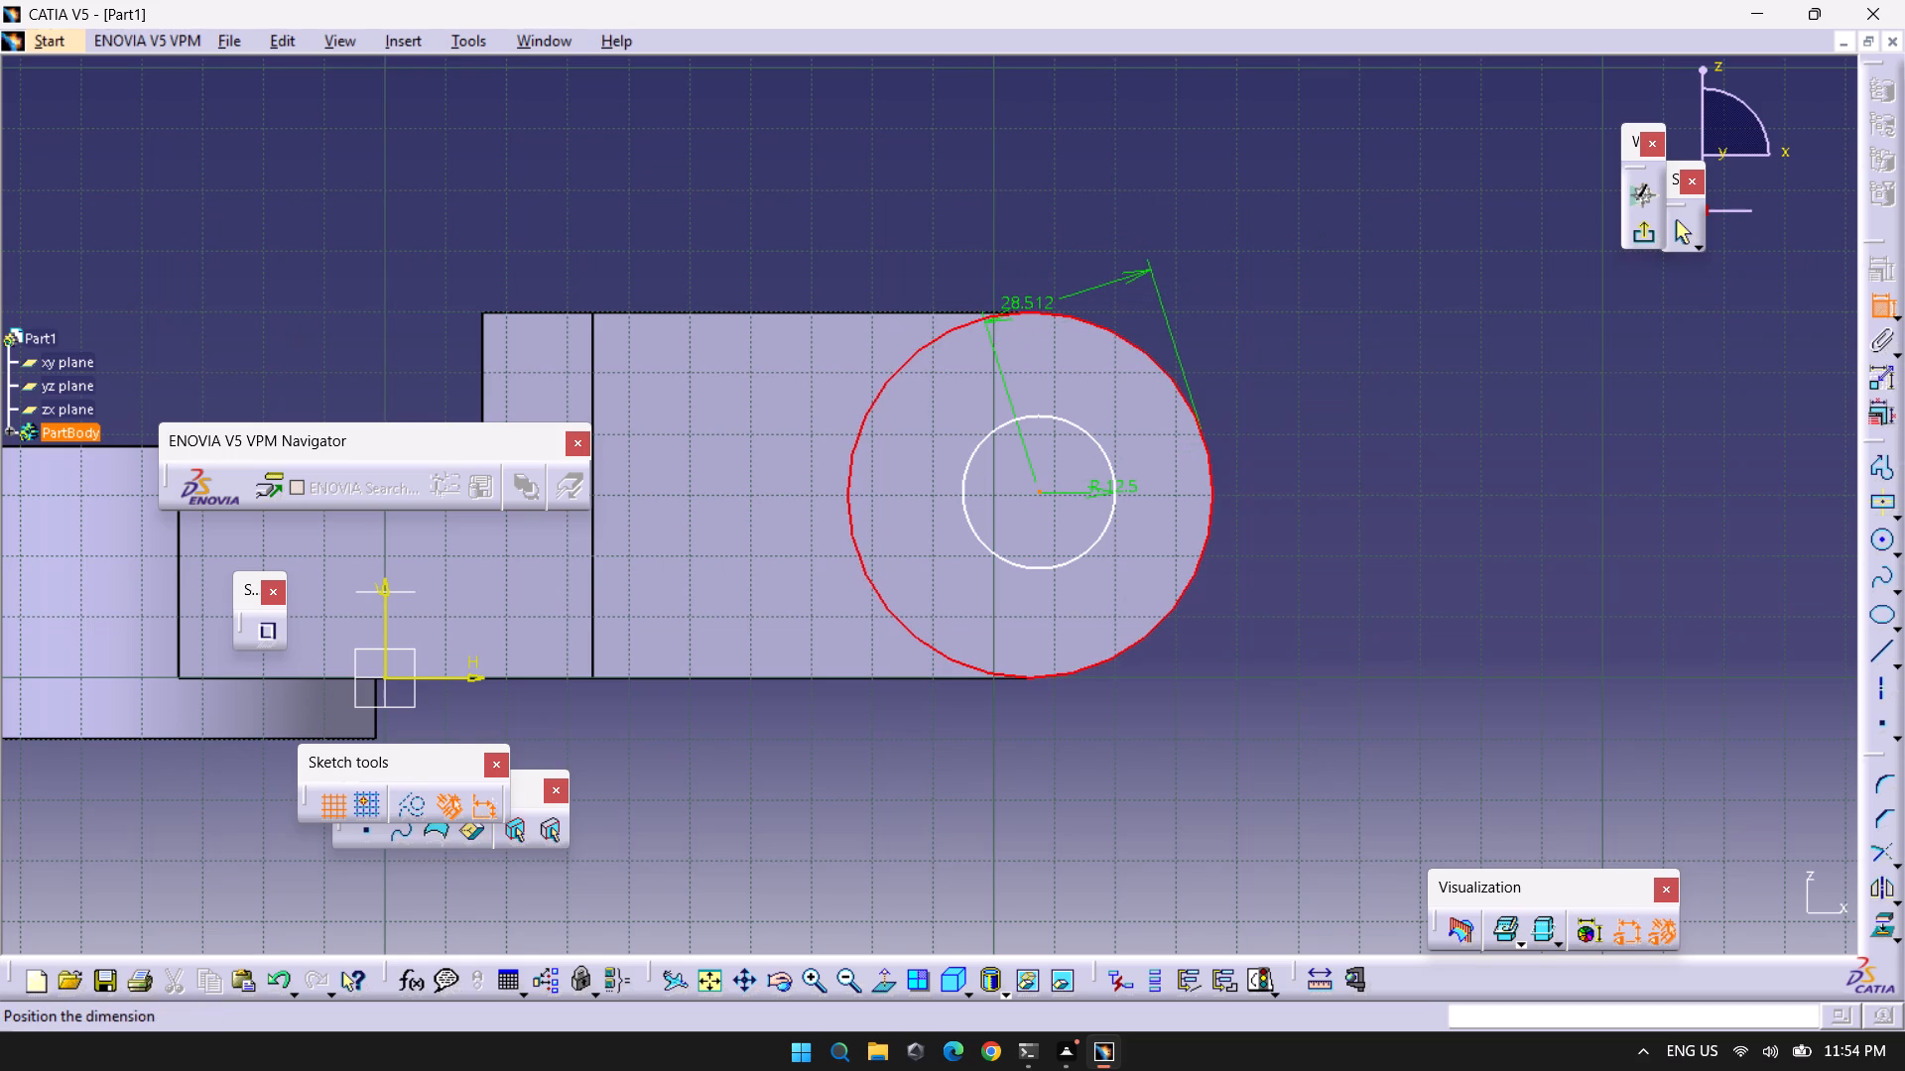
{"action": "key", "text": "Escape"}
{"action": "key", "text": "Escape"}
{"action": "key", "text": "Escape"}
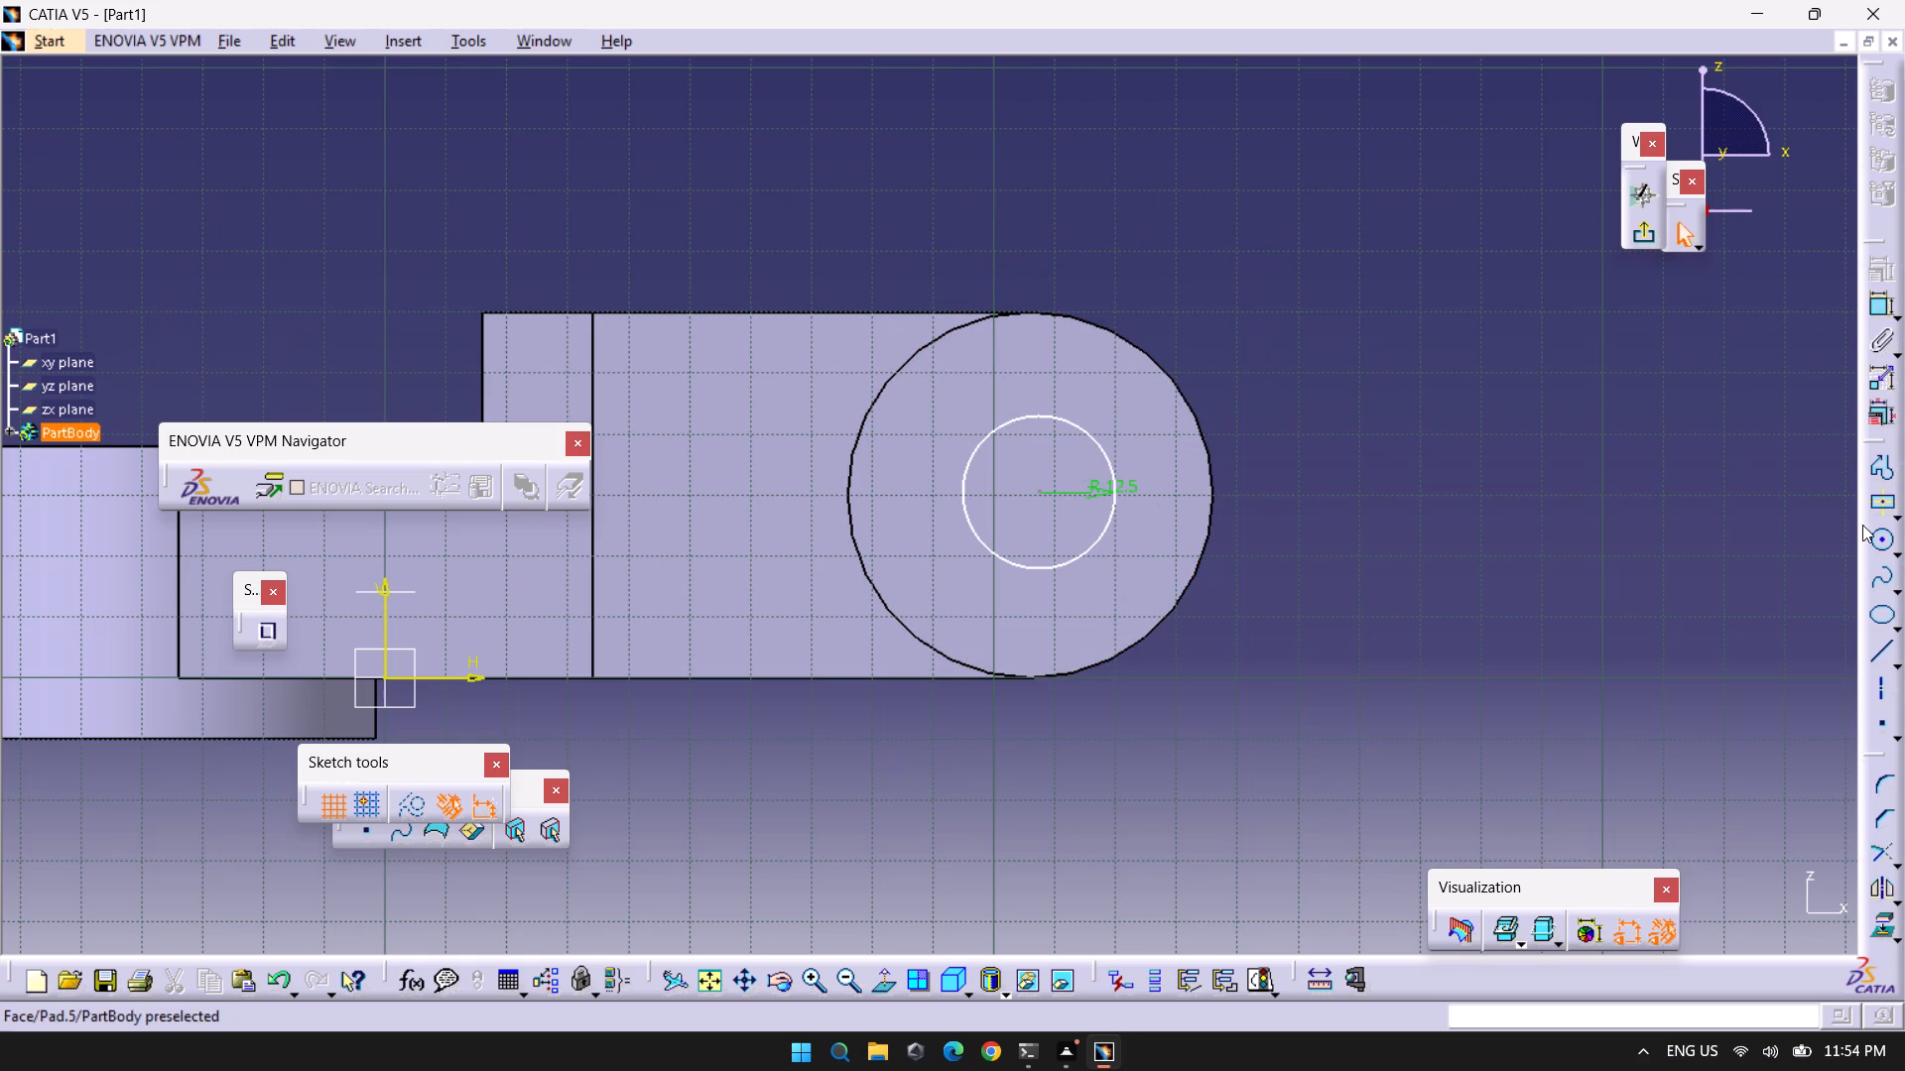
Dimension the circle's centre from the vertical edge where the wall meets the extension and set the distance to 72 mm.
{"action": "left_click", "coordinate": [1040, 494]}
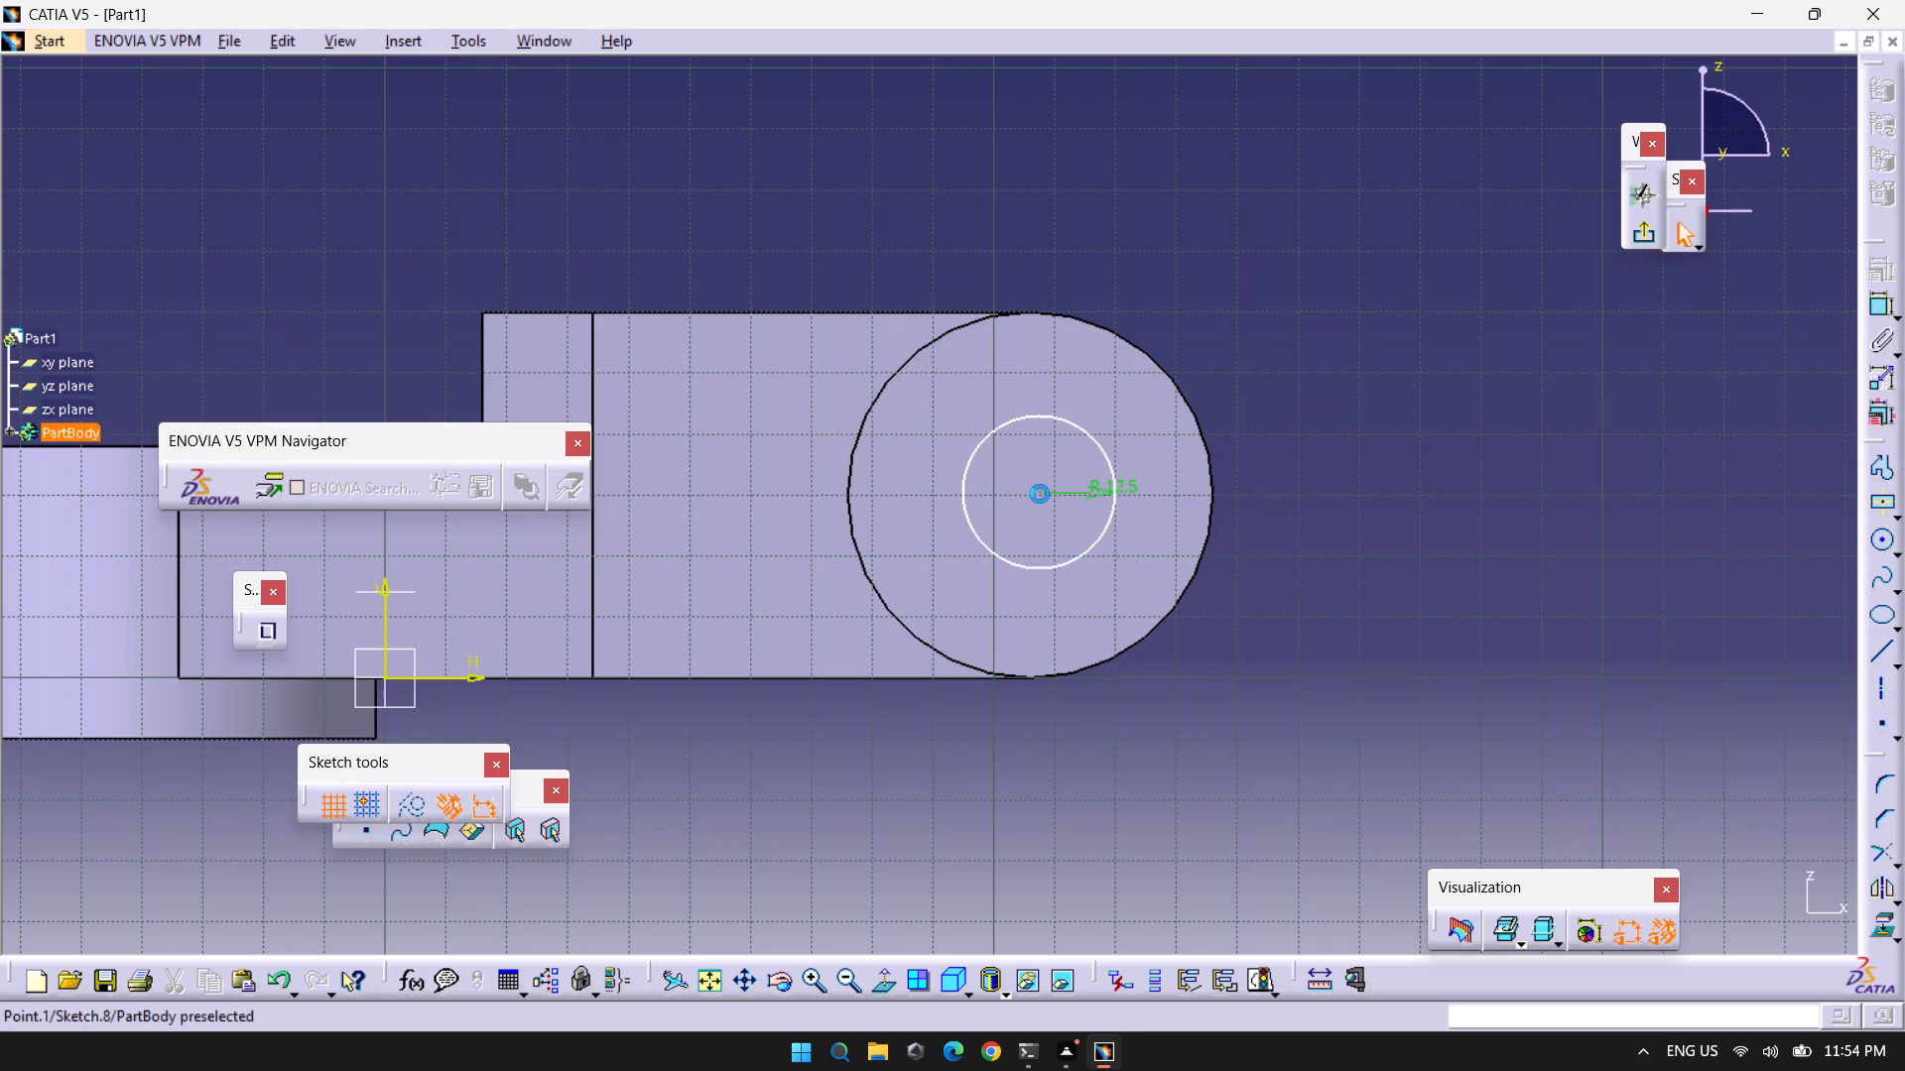
{"action": "left_click", "coordinate": [1871, 315]}
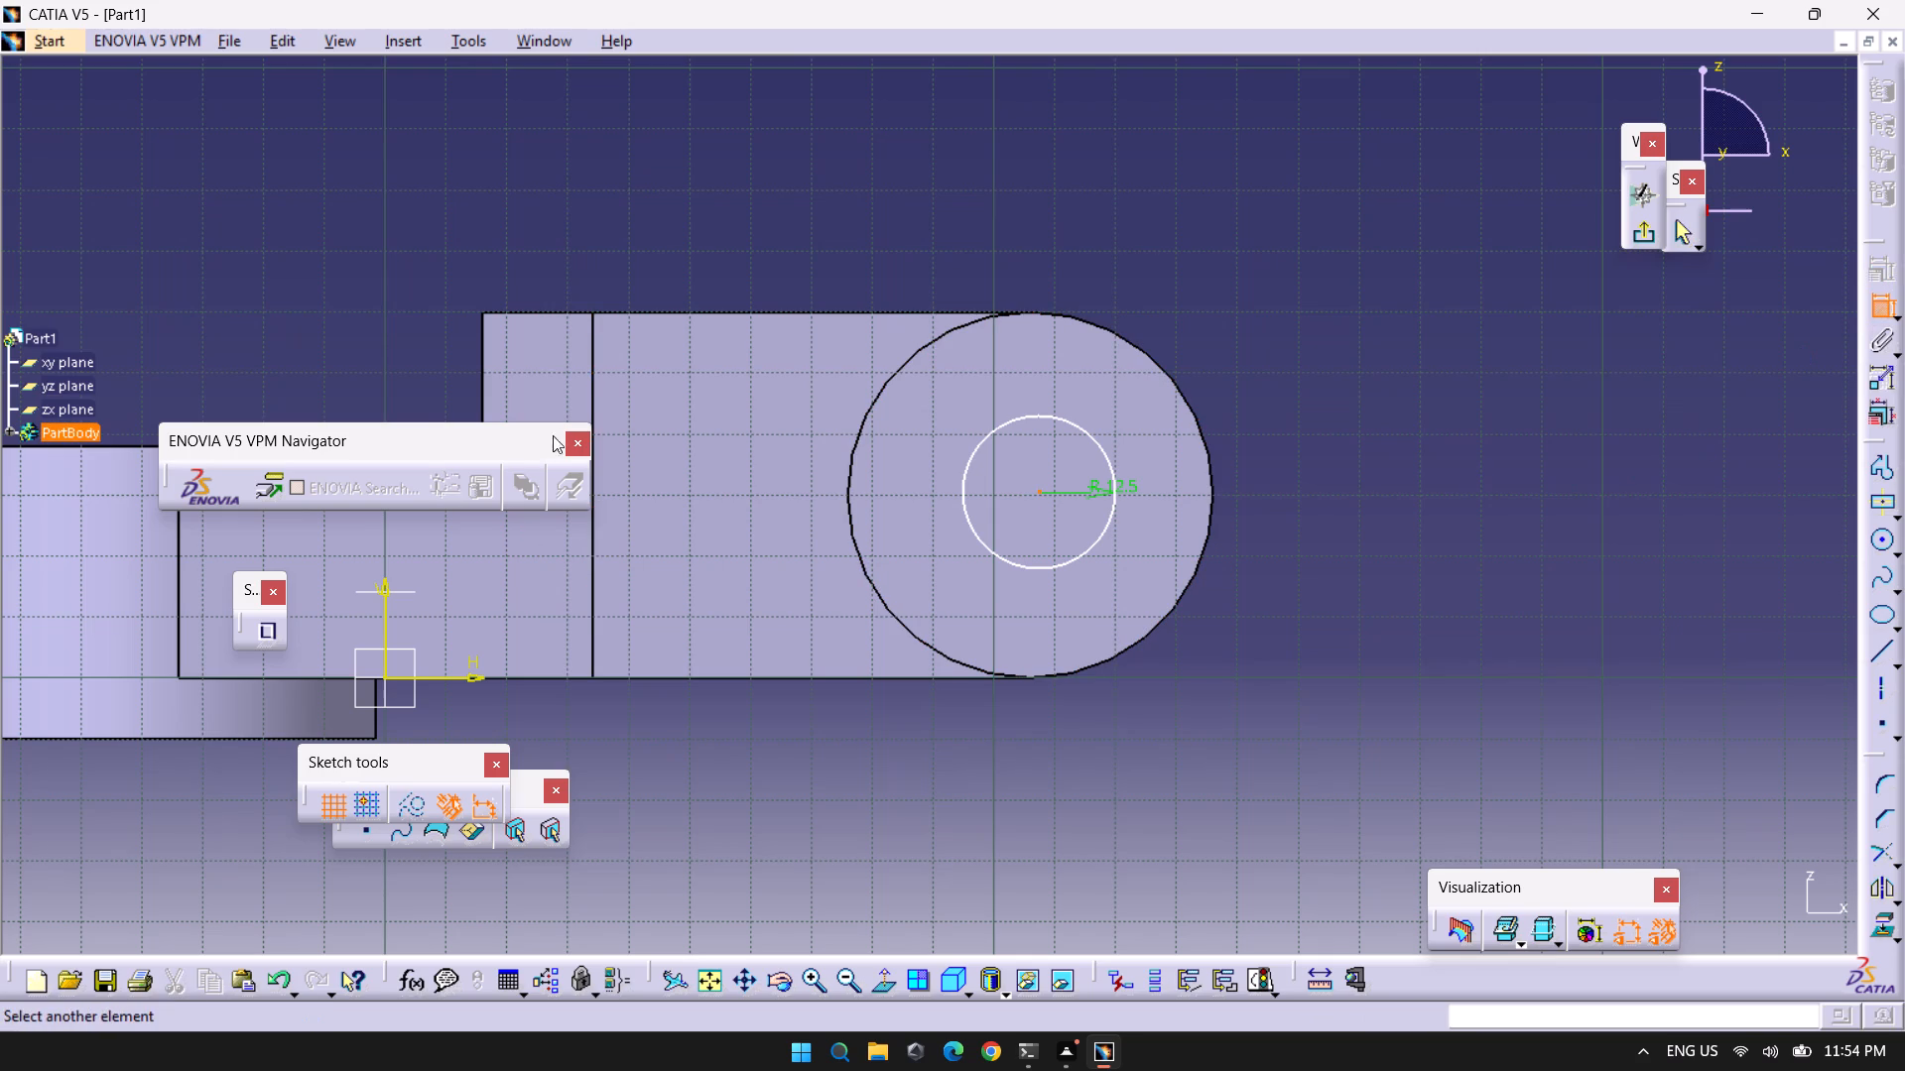
{"action": "left_click", "coordinate": [596, 376]}
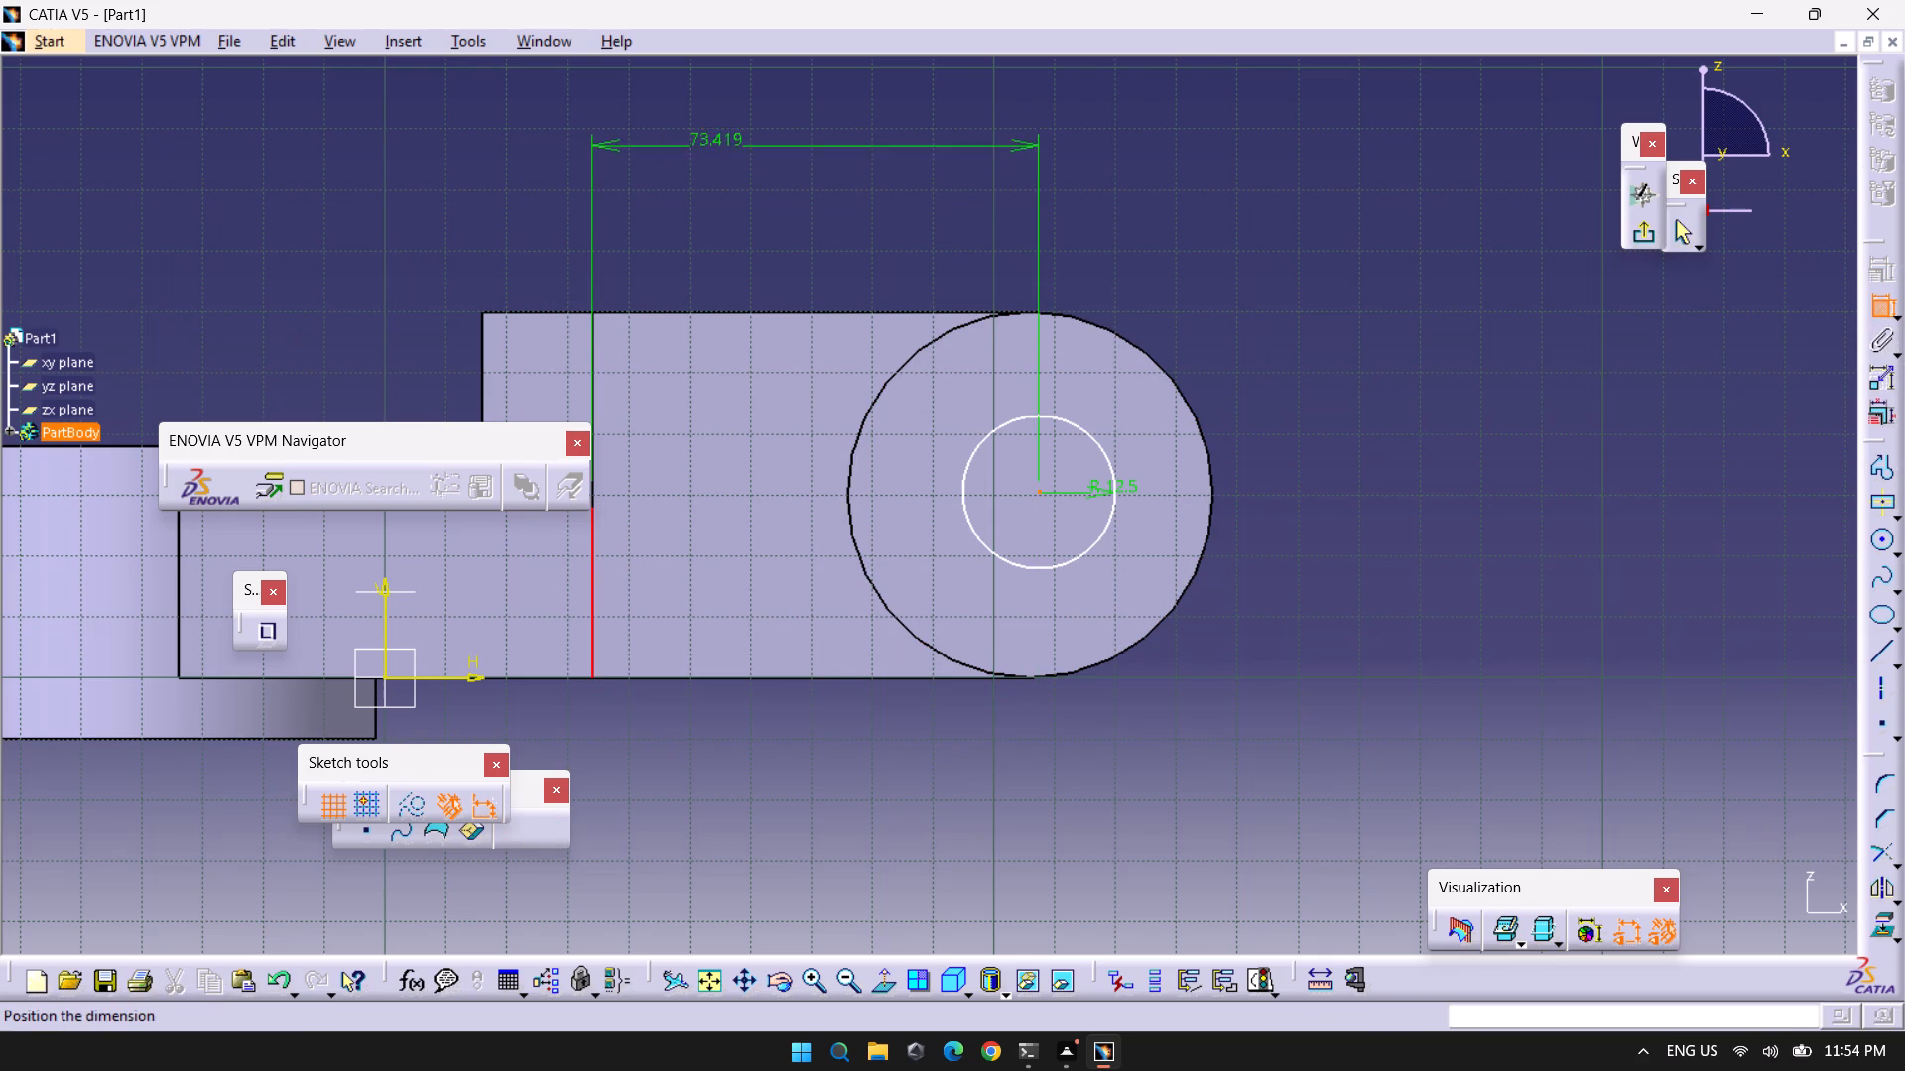
{"action": "left_click", "coordinate": [778, 157]}
{"action": "double_click", "coordinate": [783, 157]}
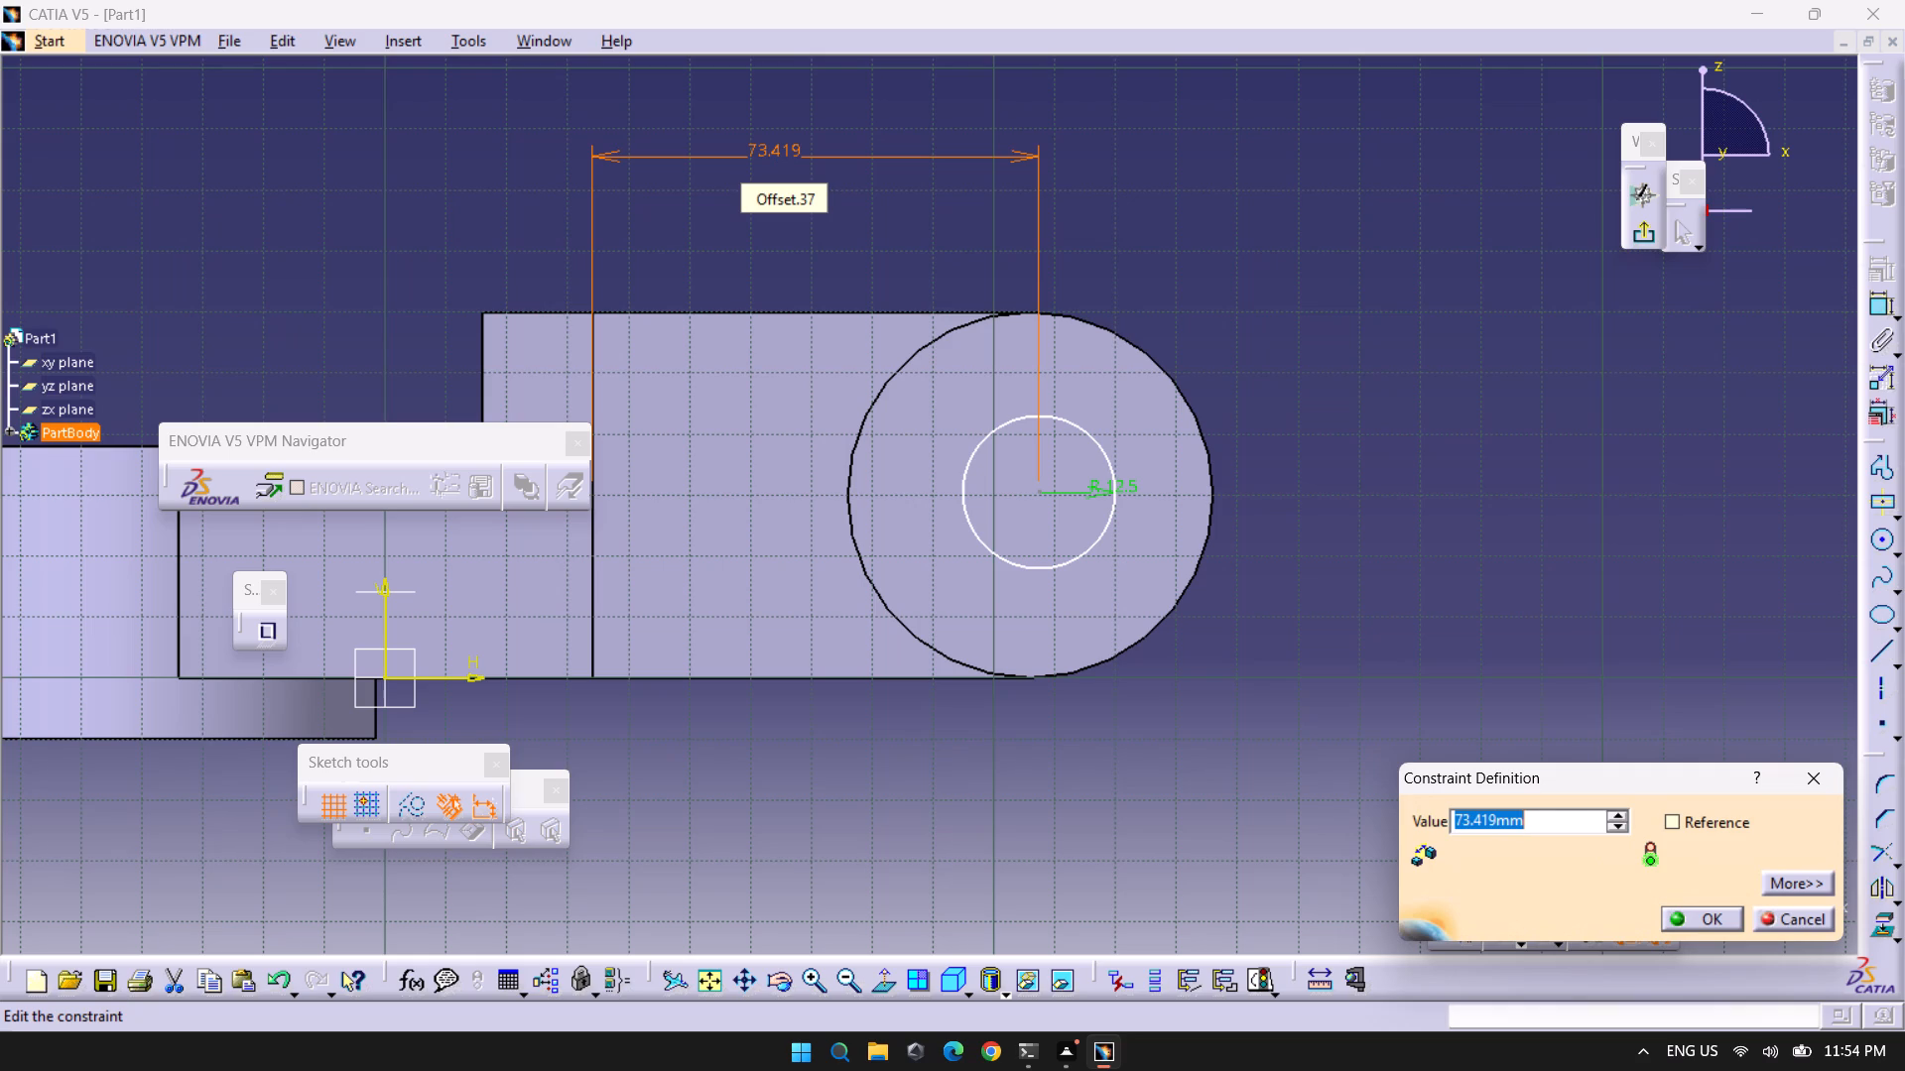
{"action": "key", "text": "7"}
{"action": "key", "text": "2"}
{"action": "key", "text": "Return"}
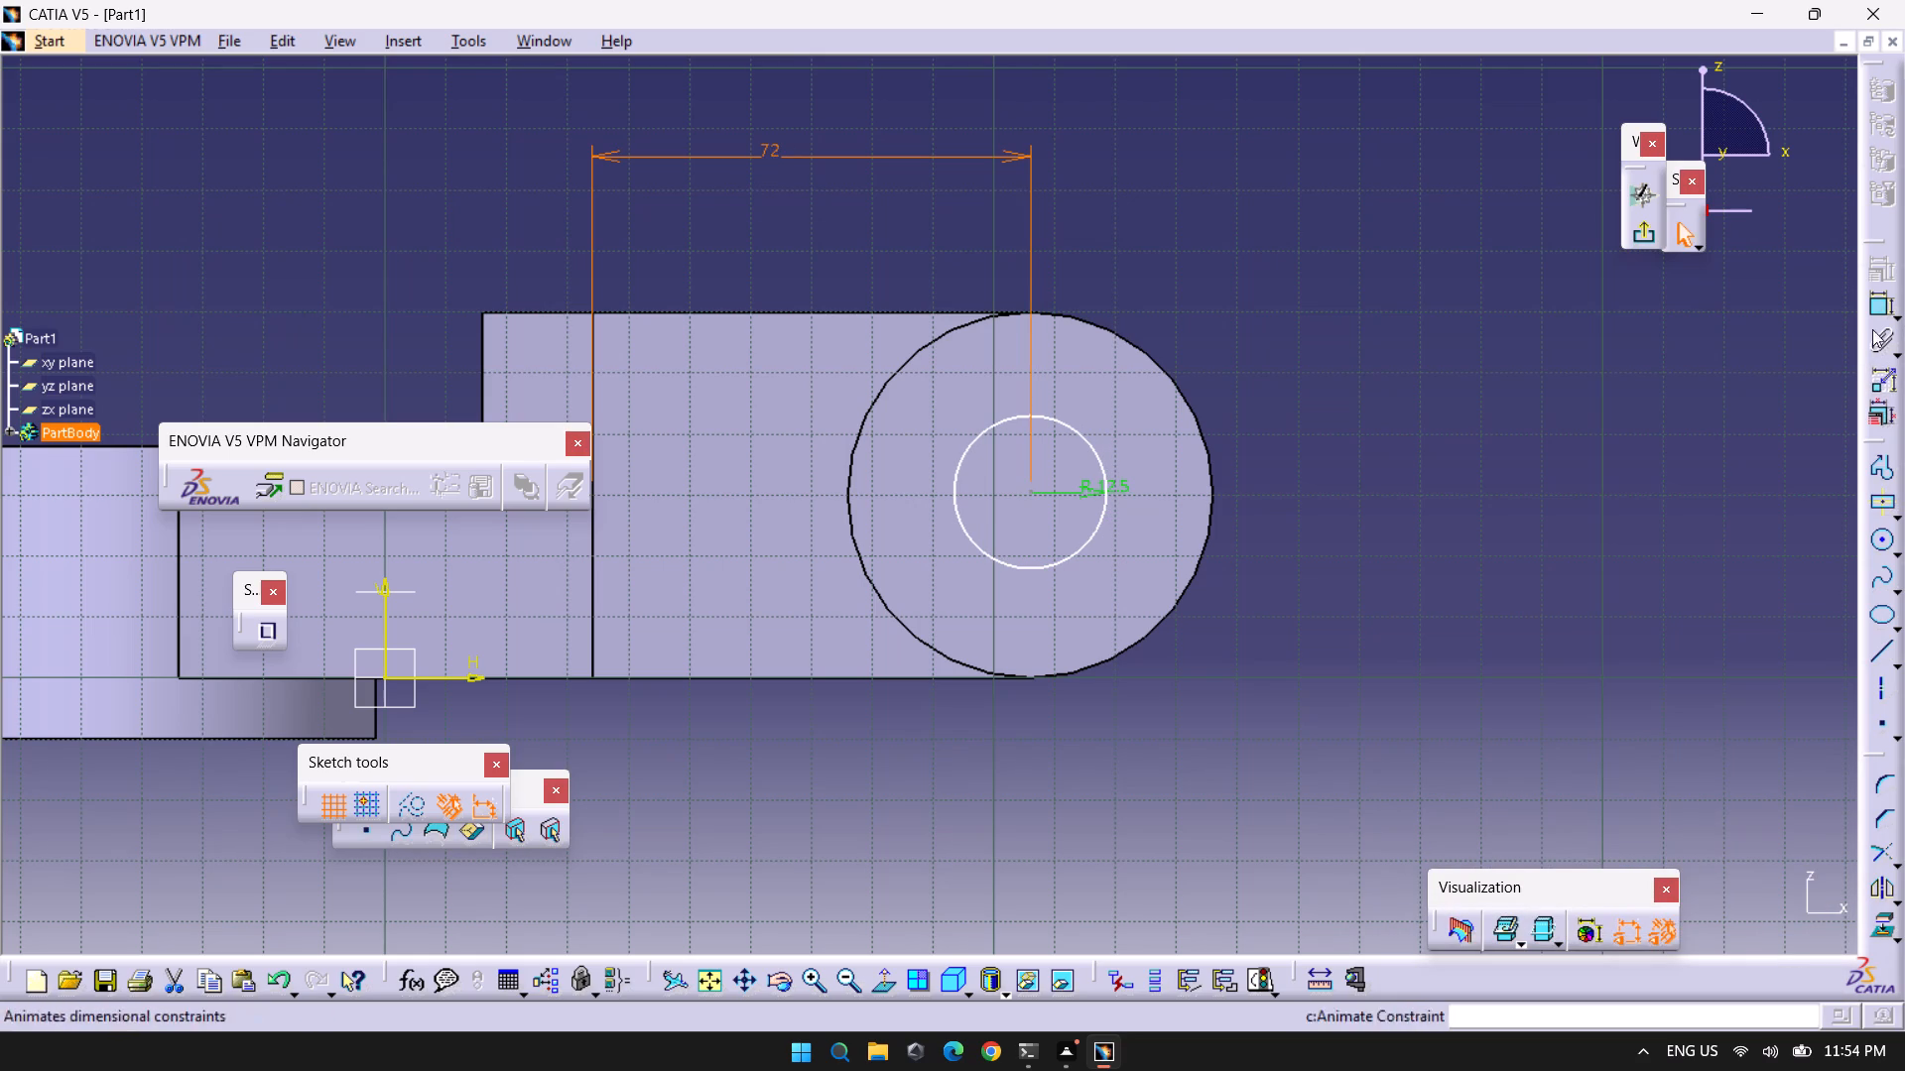
Dimension the circle's centre from the extension's bottom edge and set the distance to 30 mm.
{"action": "left_click", "coordinate": [1870, 300]}
{"action": "left_click", "coordinate": [1032, 491]}
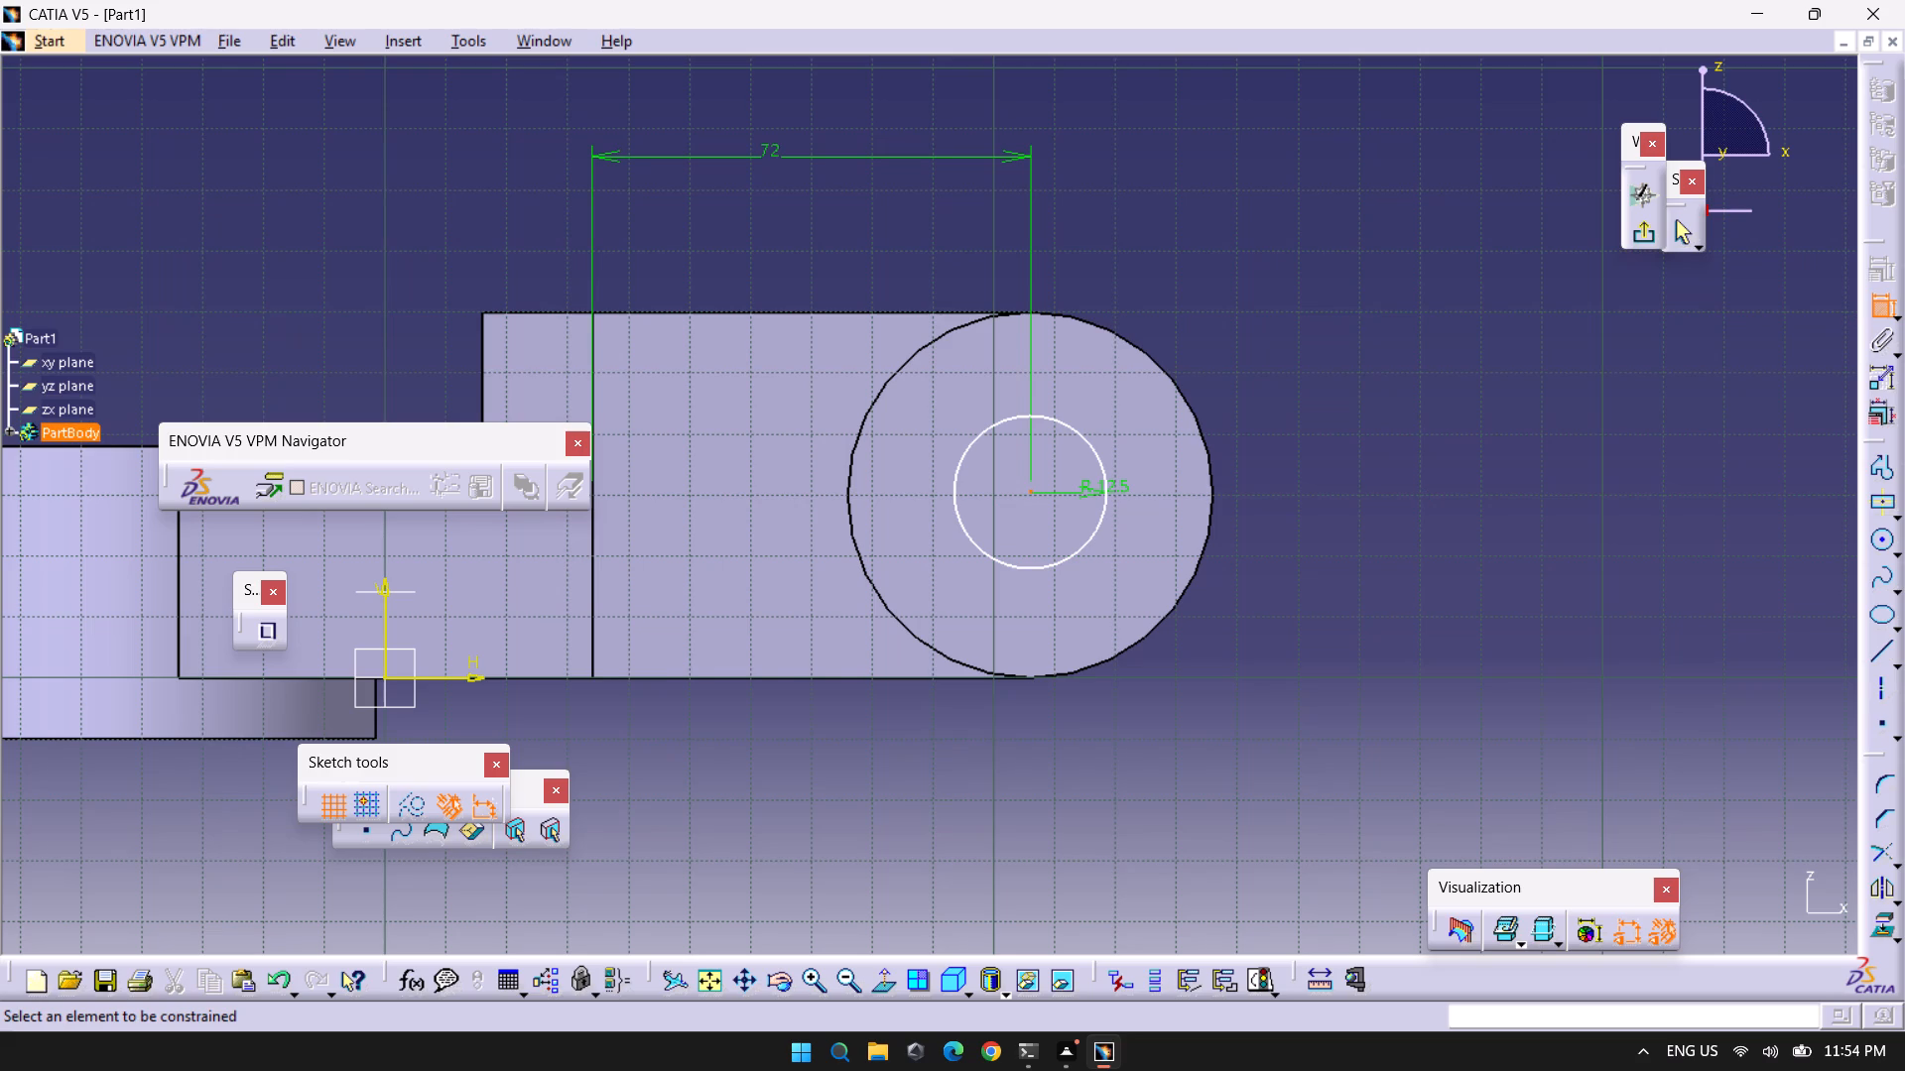
{"action": "left_click", "coordinate": [838, 677]}
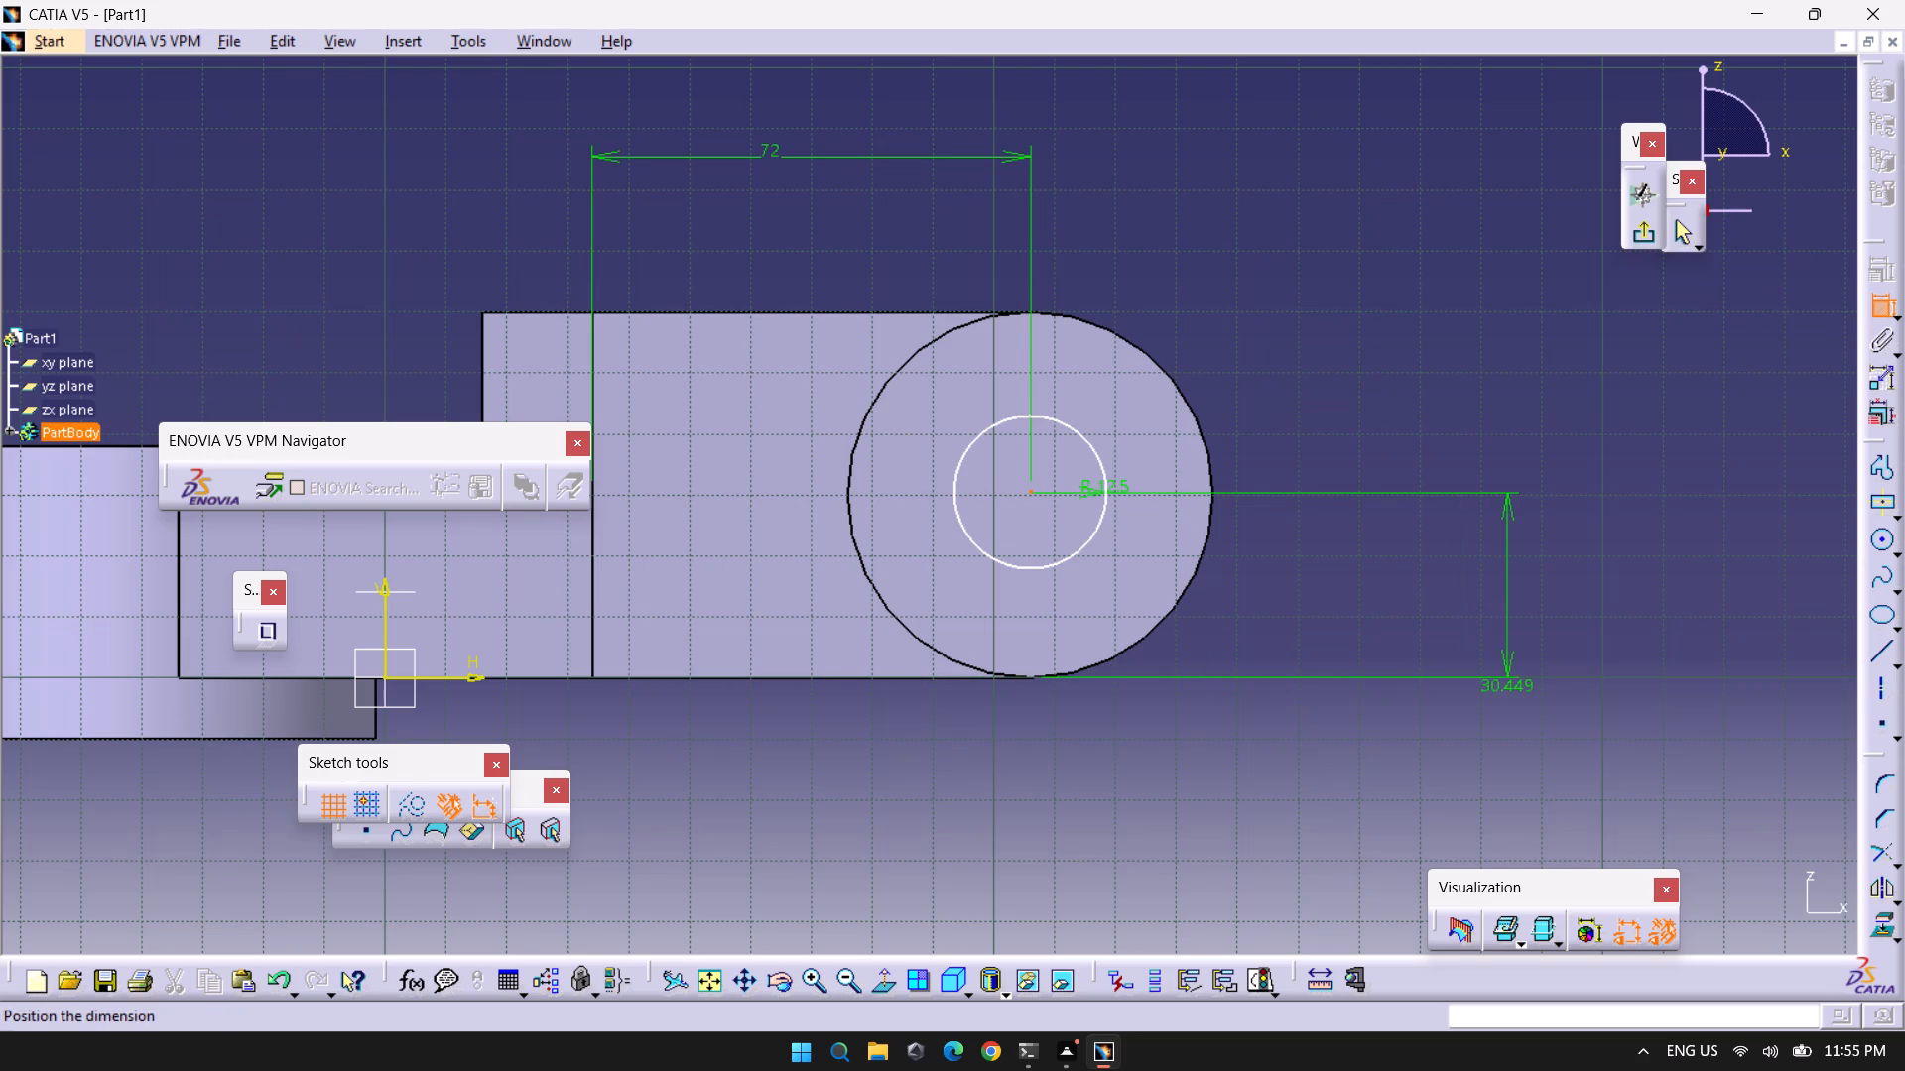
{"action": "left_click", "coordinate": [1515, 692]}
{"action": "double_click", "coordinate": [1504, 636]}
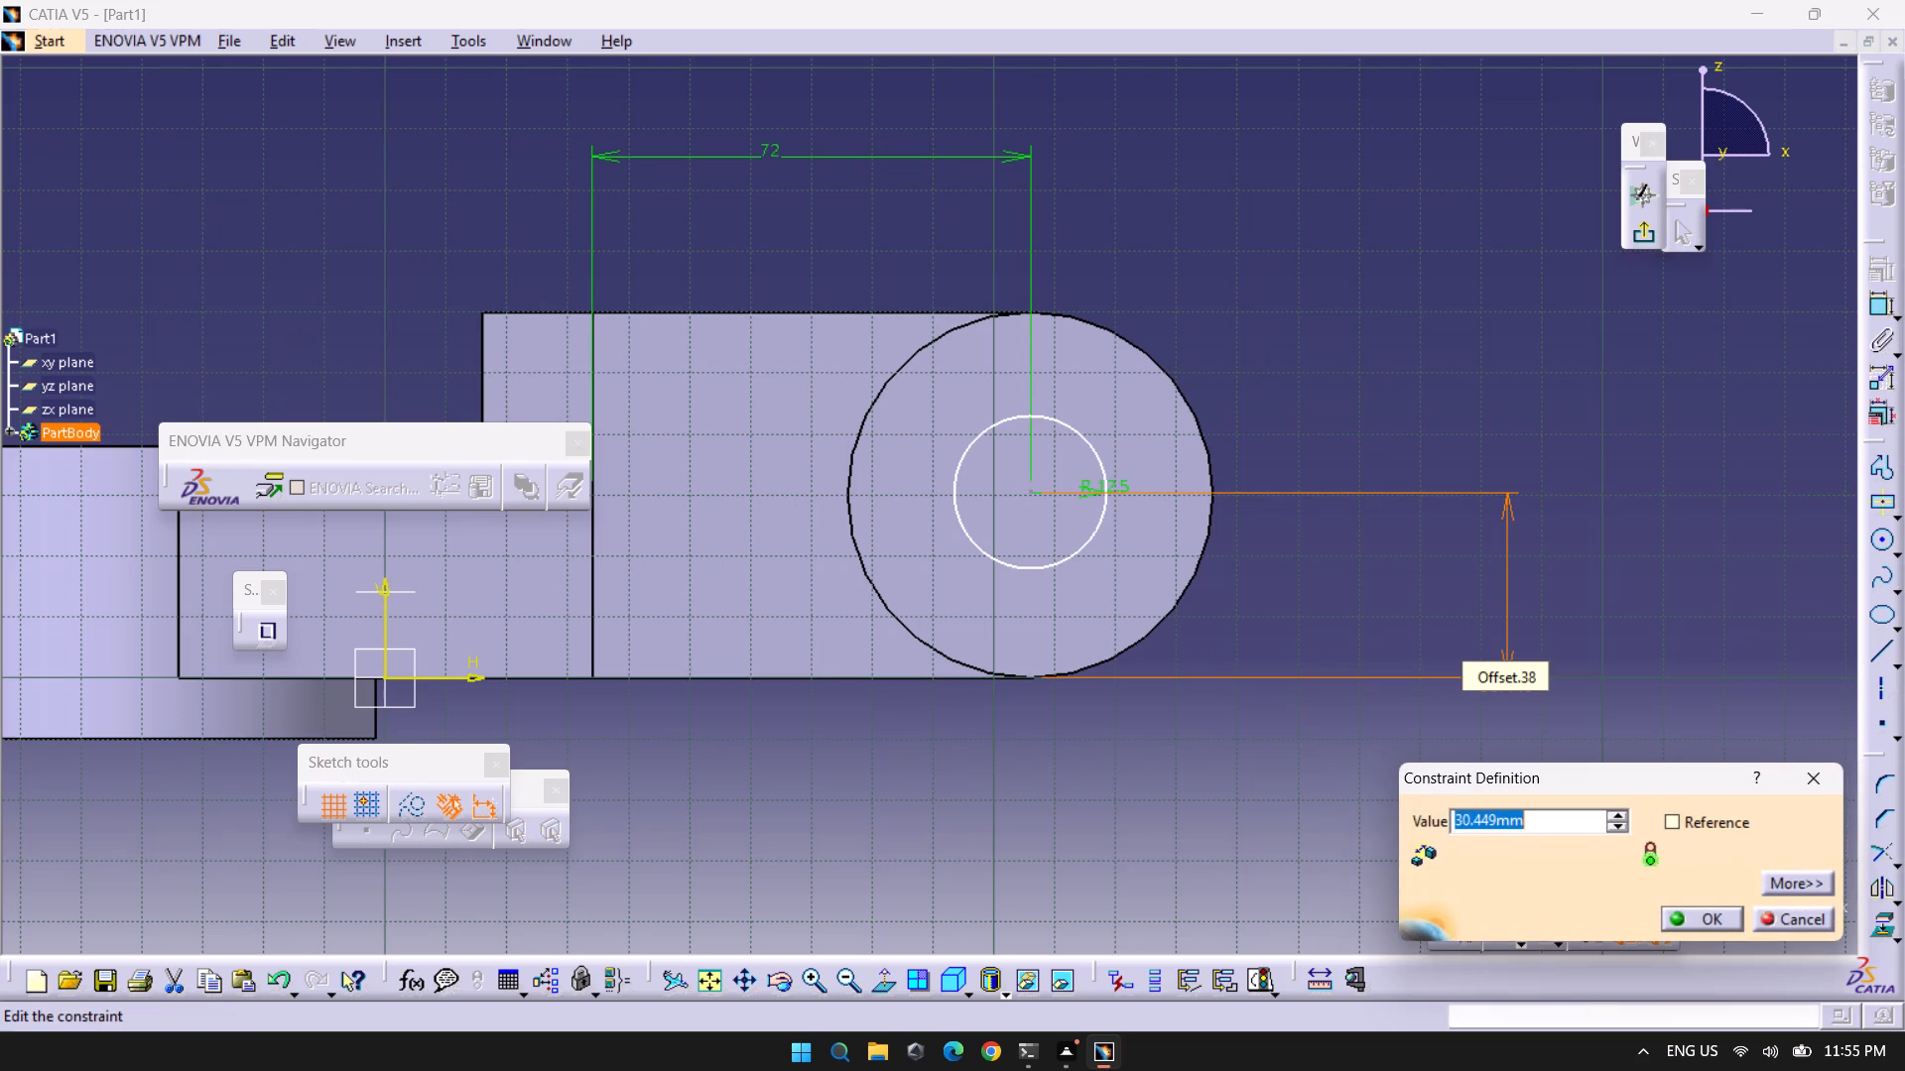
{"action": "type", "text": "30"}
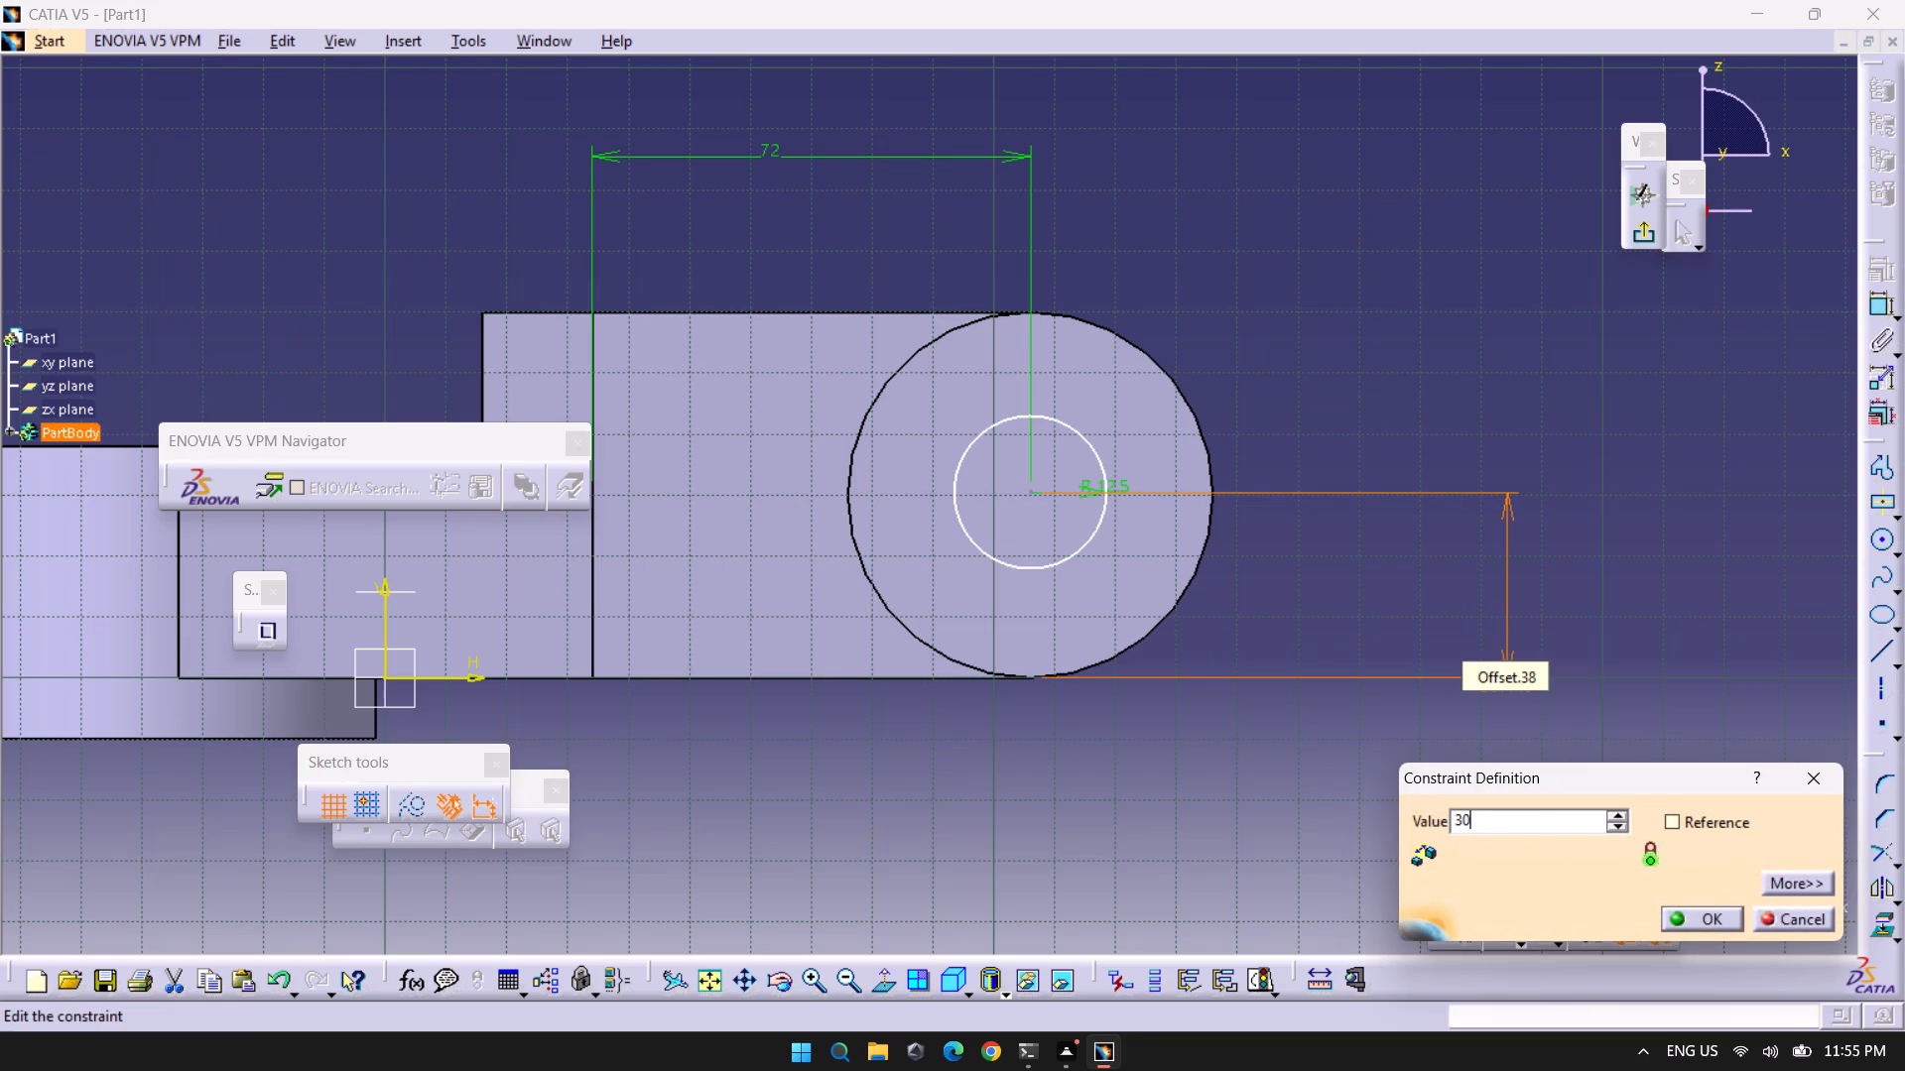
{"action": "key", "text": "Return"}
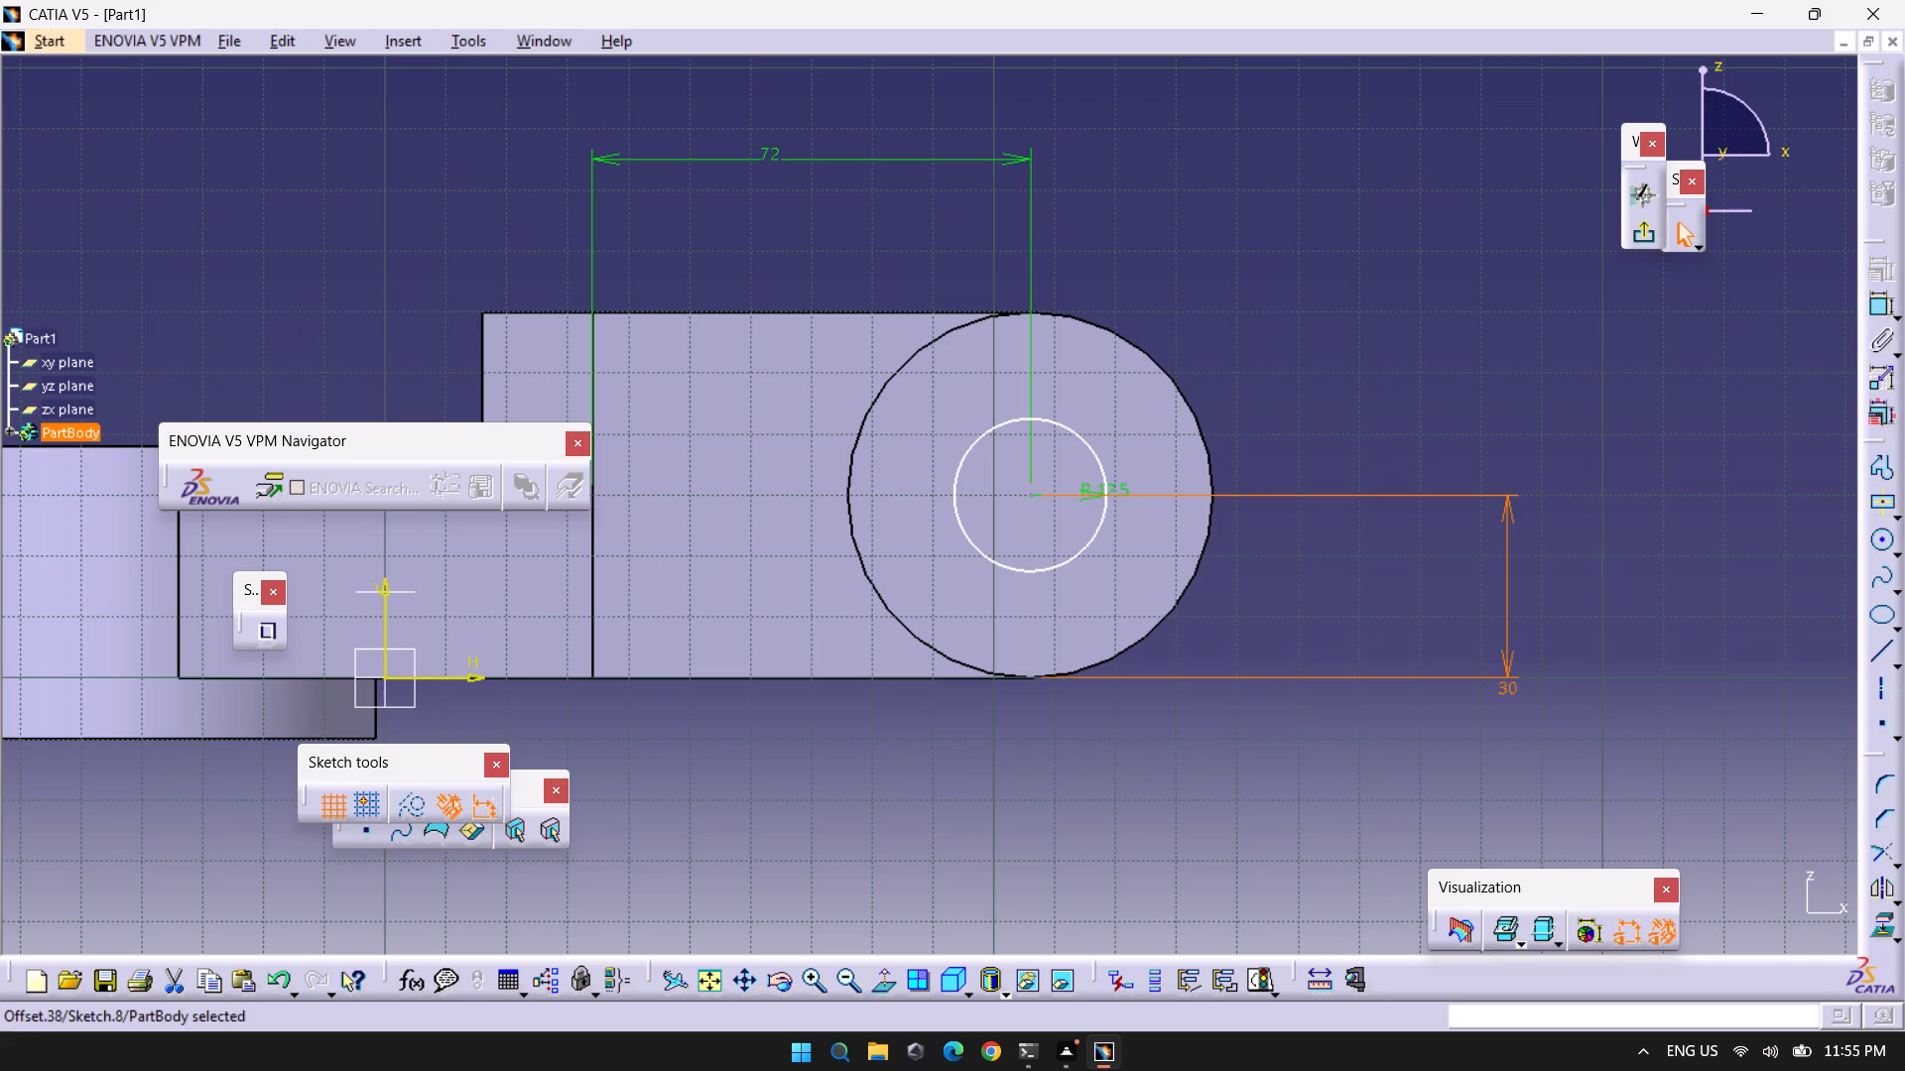
{"action": "left_click", "coordinate": [1735, 647]}
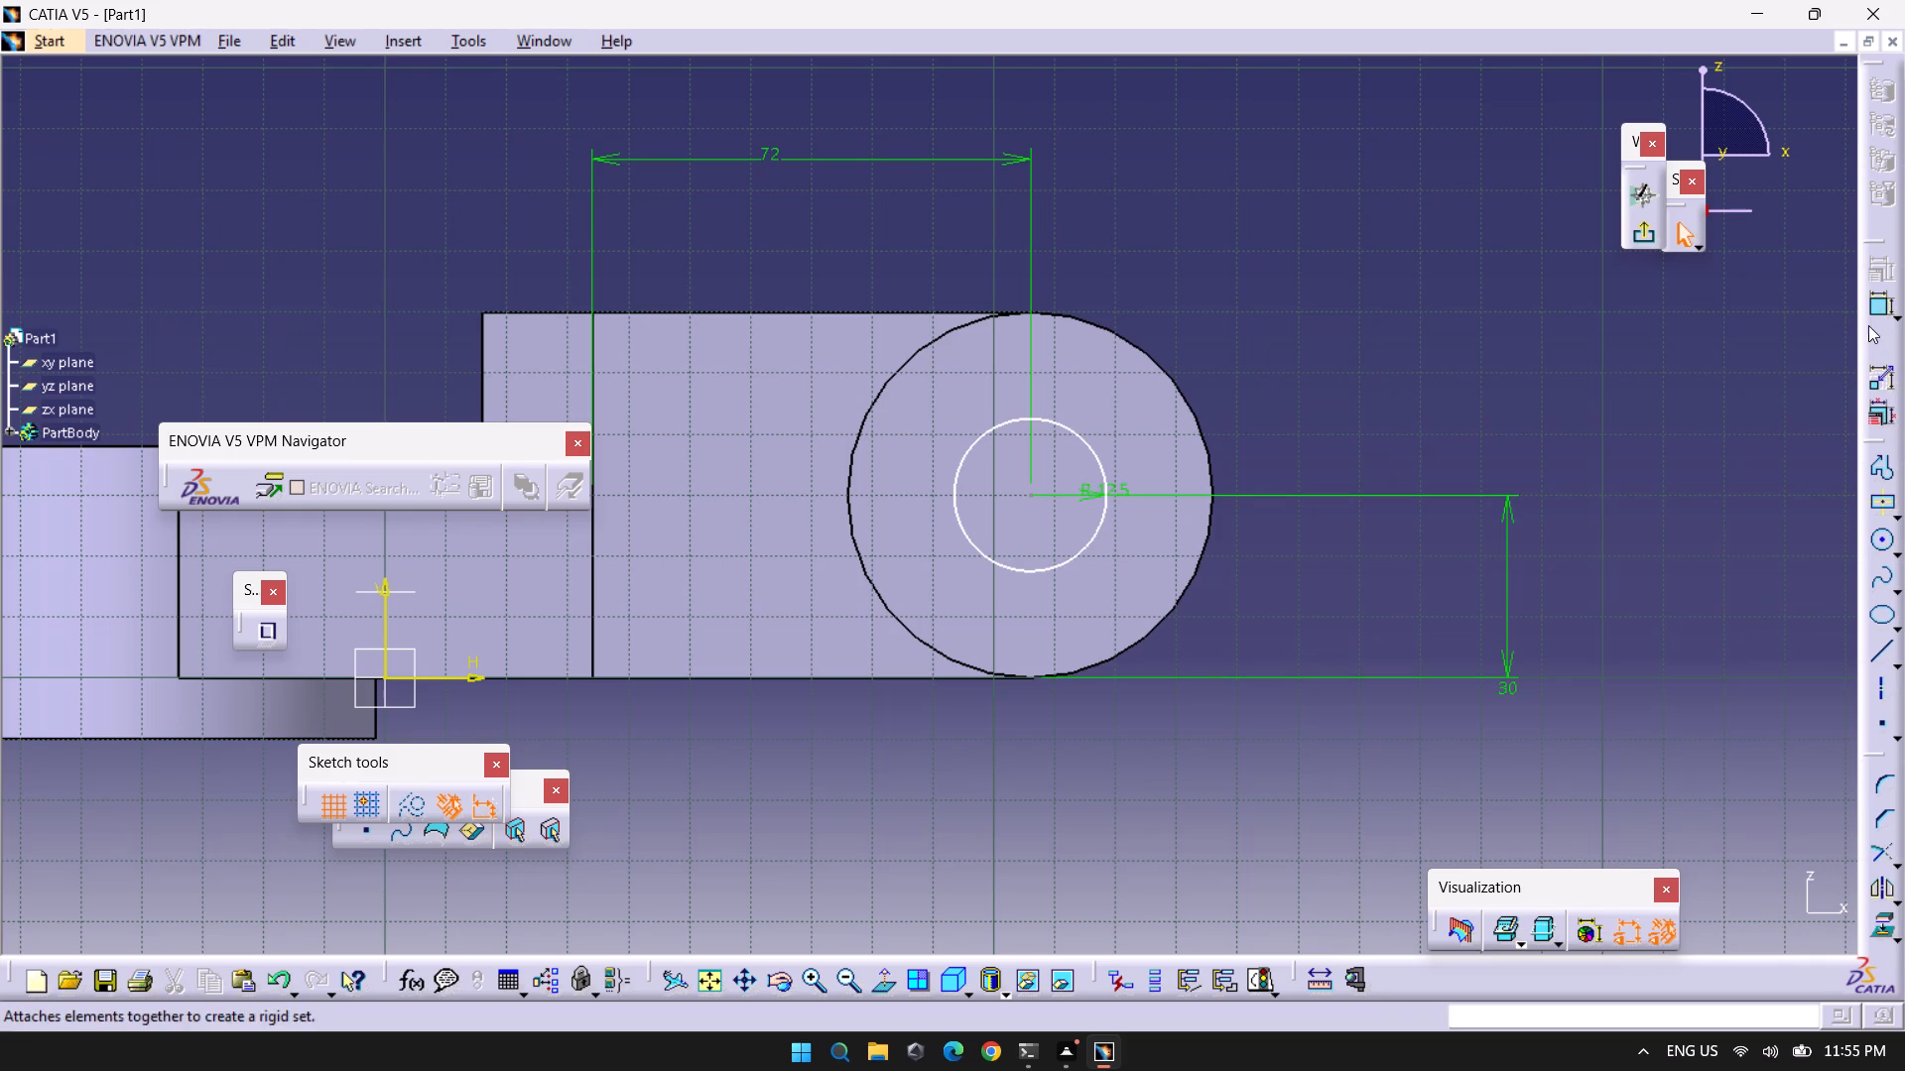
Exit the sketch and cut the circle through the cylinder as a pocket with a depth of 48 mm.
{"action": "left_click", "coordinate": [1643, 228]}
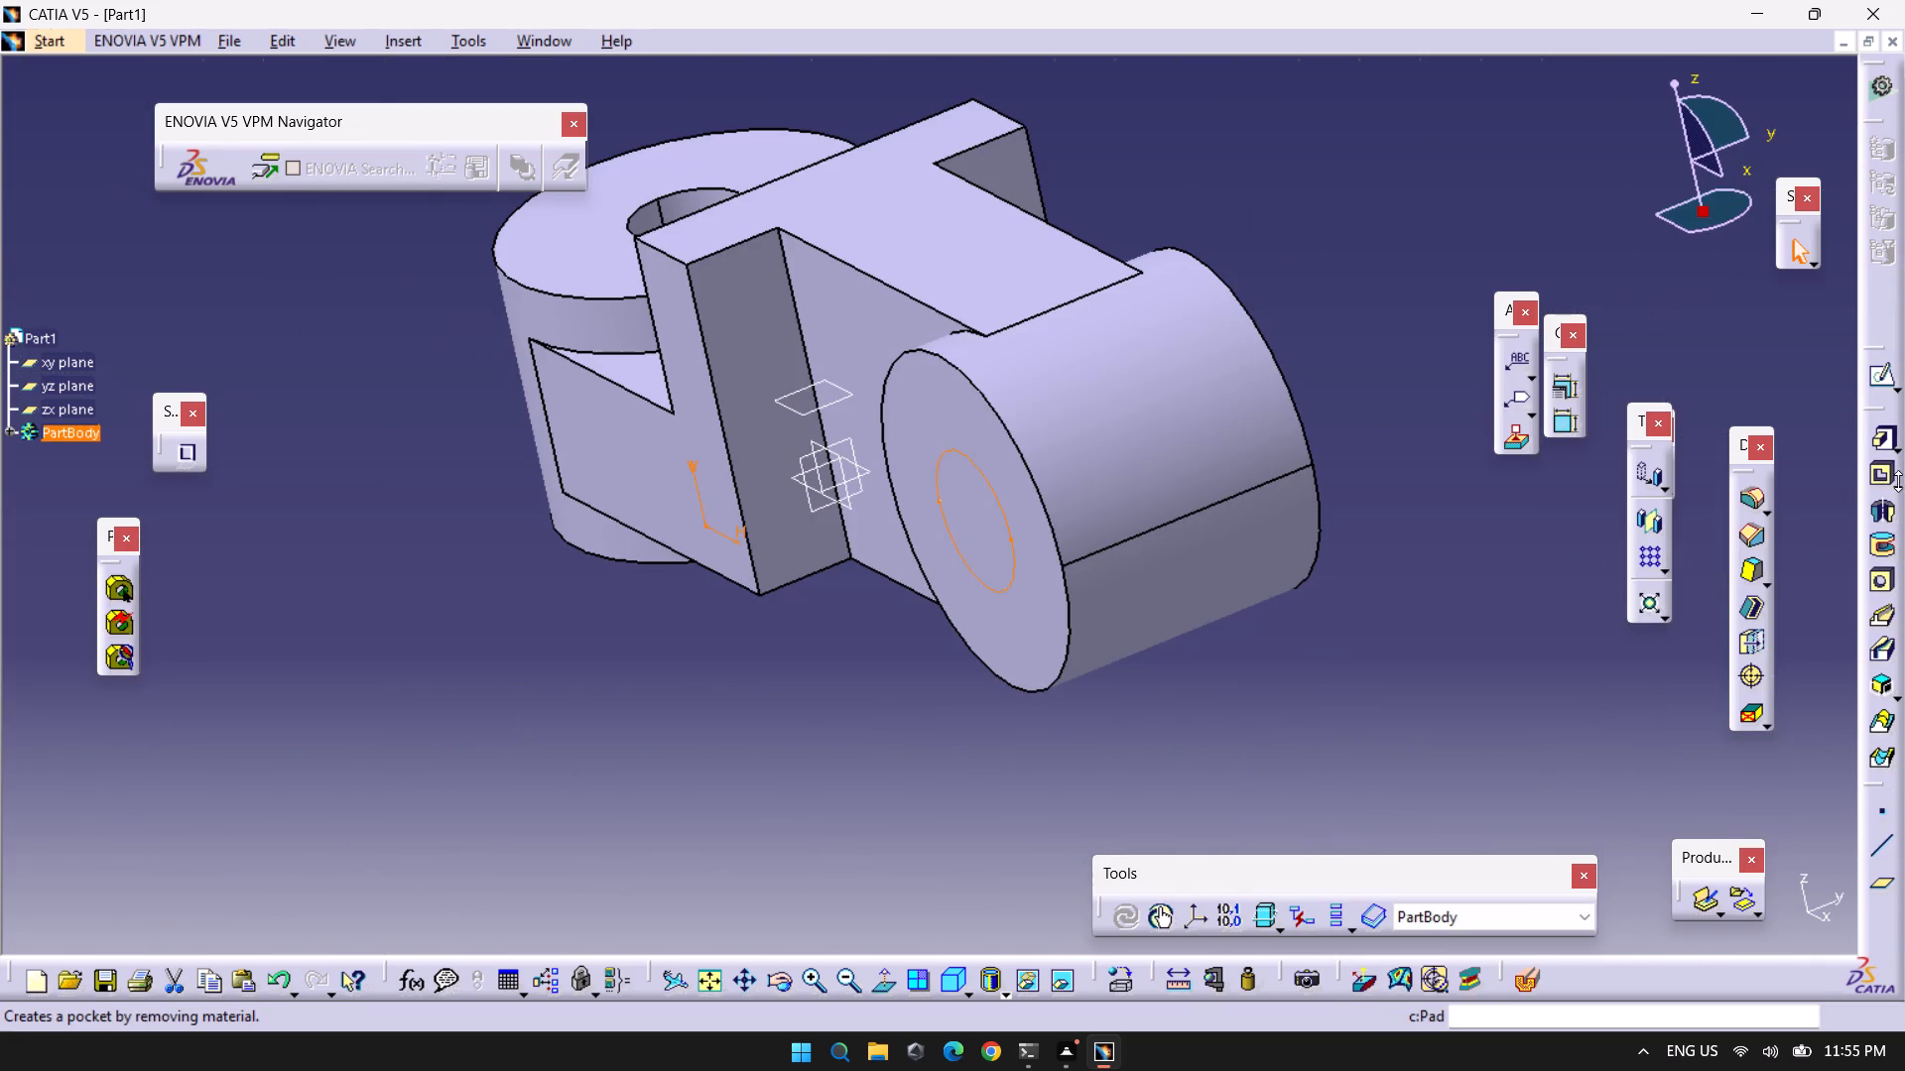
{"action": "left_click", "coordinate": [1882, 474]}
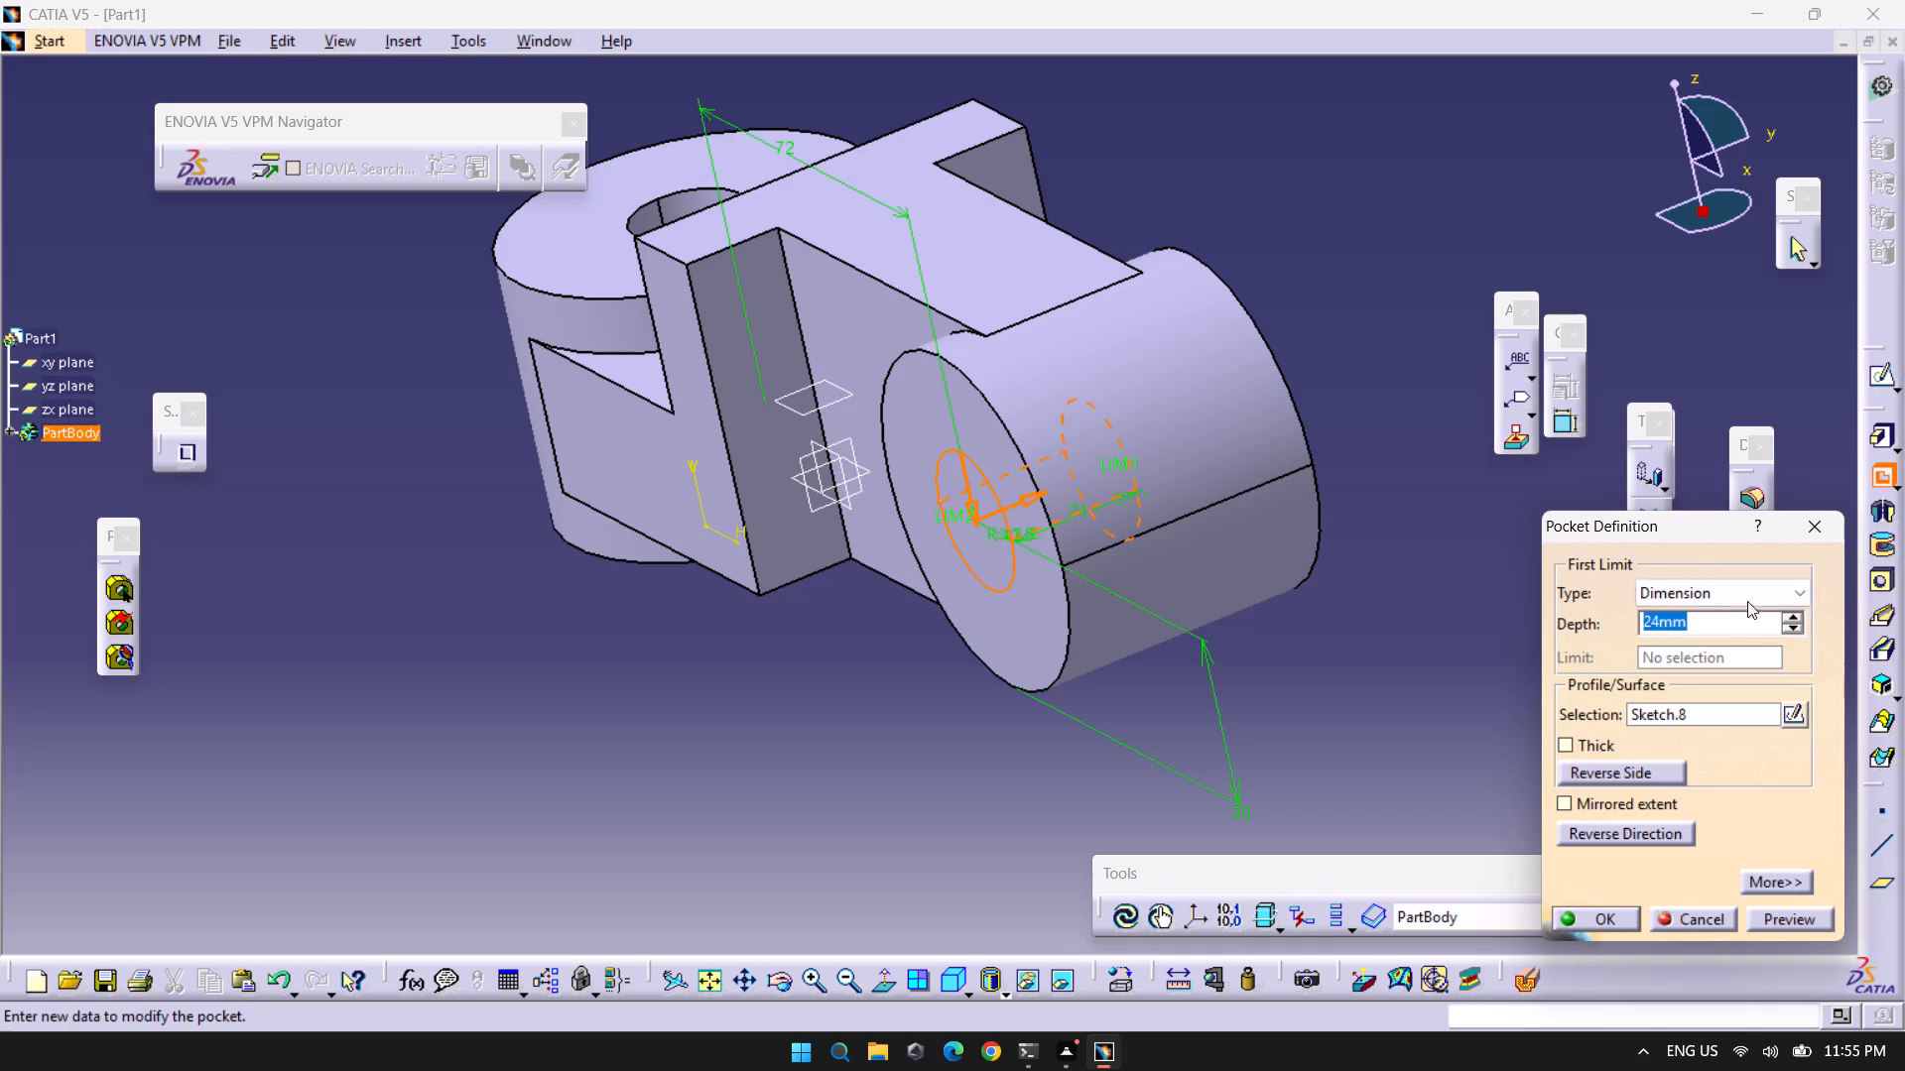
{"action": "type", "text": "48"}
{"action": "key", "text": "Return"}
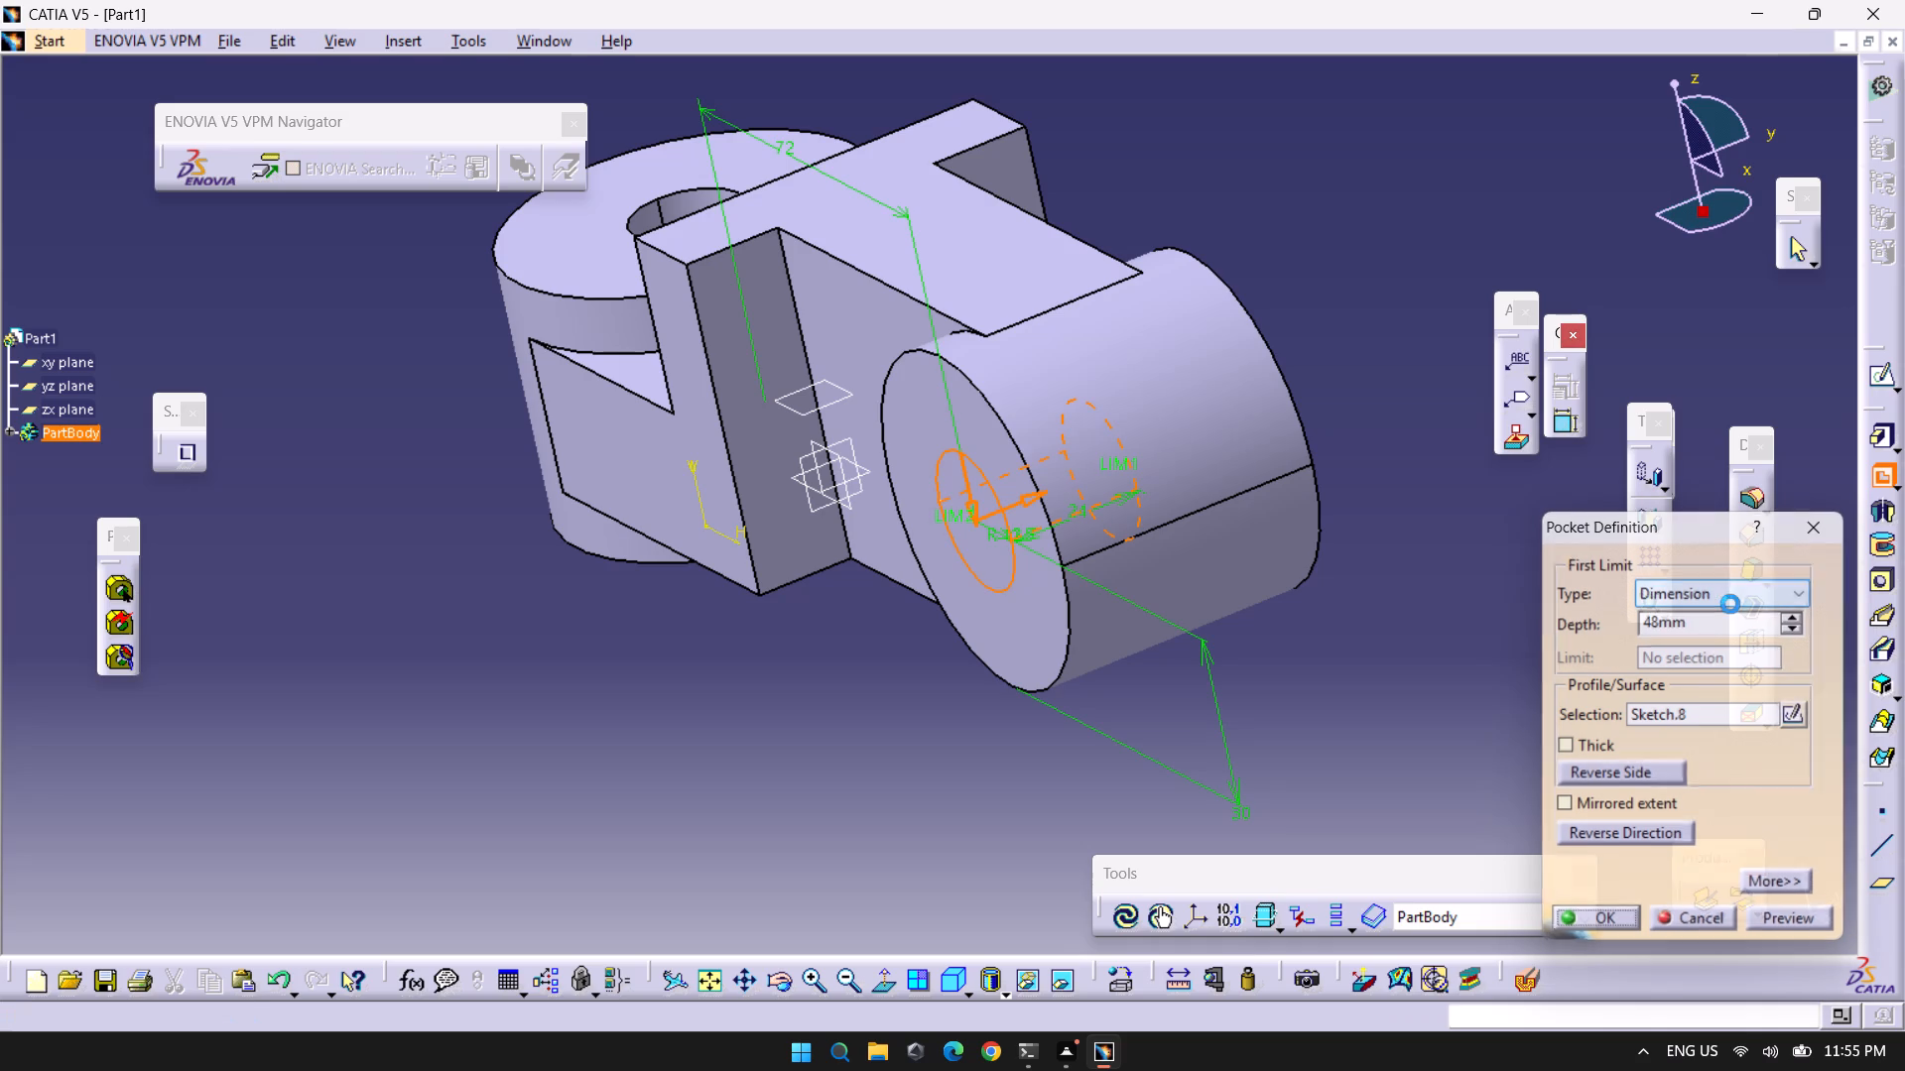
{"action": "left_click", "coordinate": [697, 699]}
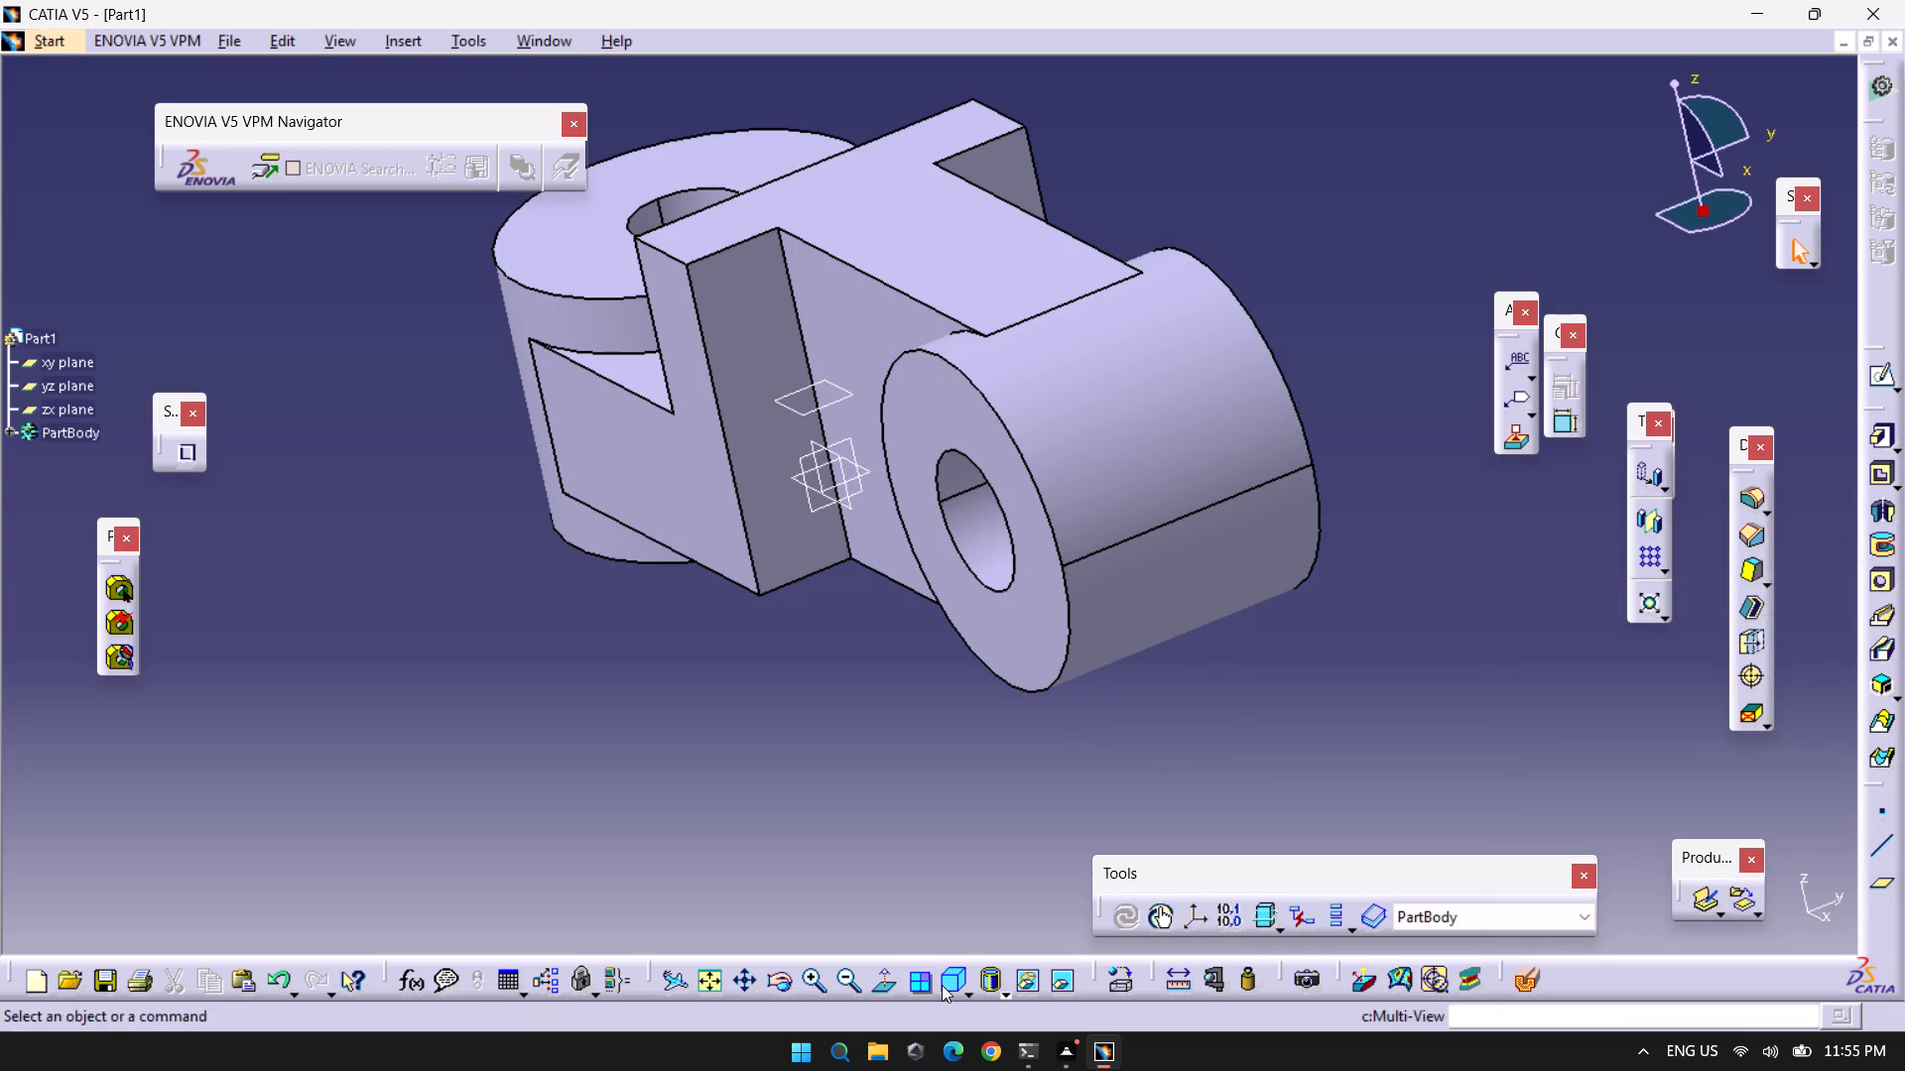
Examine the finished part from several sides, checking both cylinders and their holes, and return to a fitted isometric view.
{"action": "left_click", "coordinate": [942, 985]}
{"action": "left_click", "coordinate": [710, 978]}
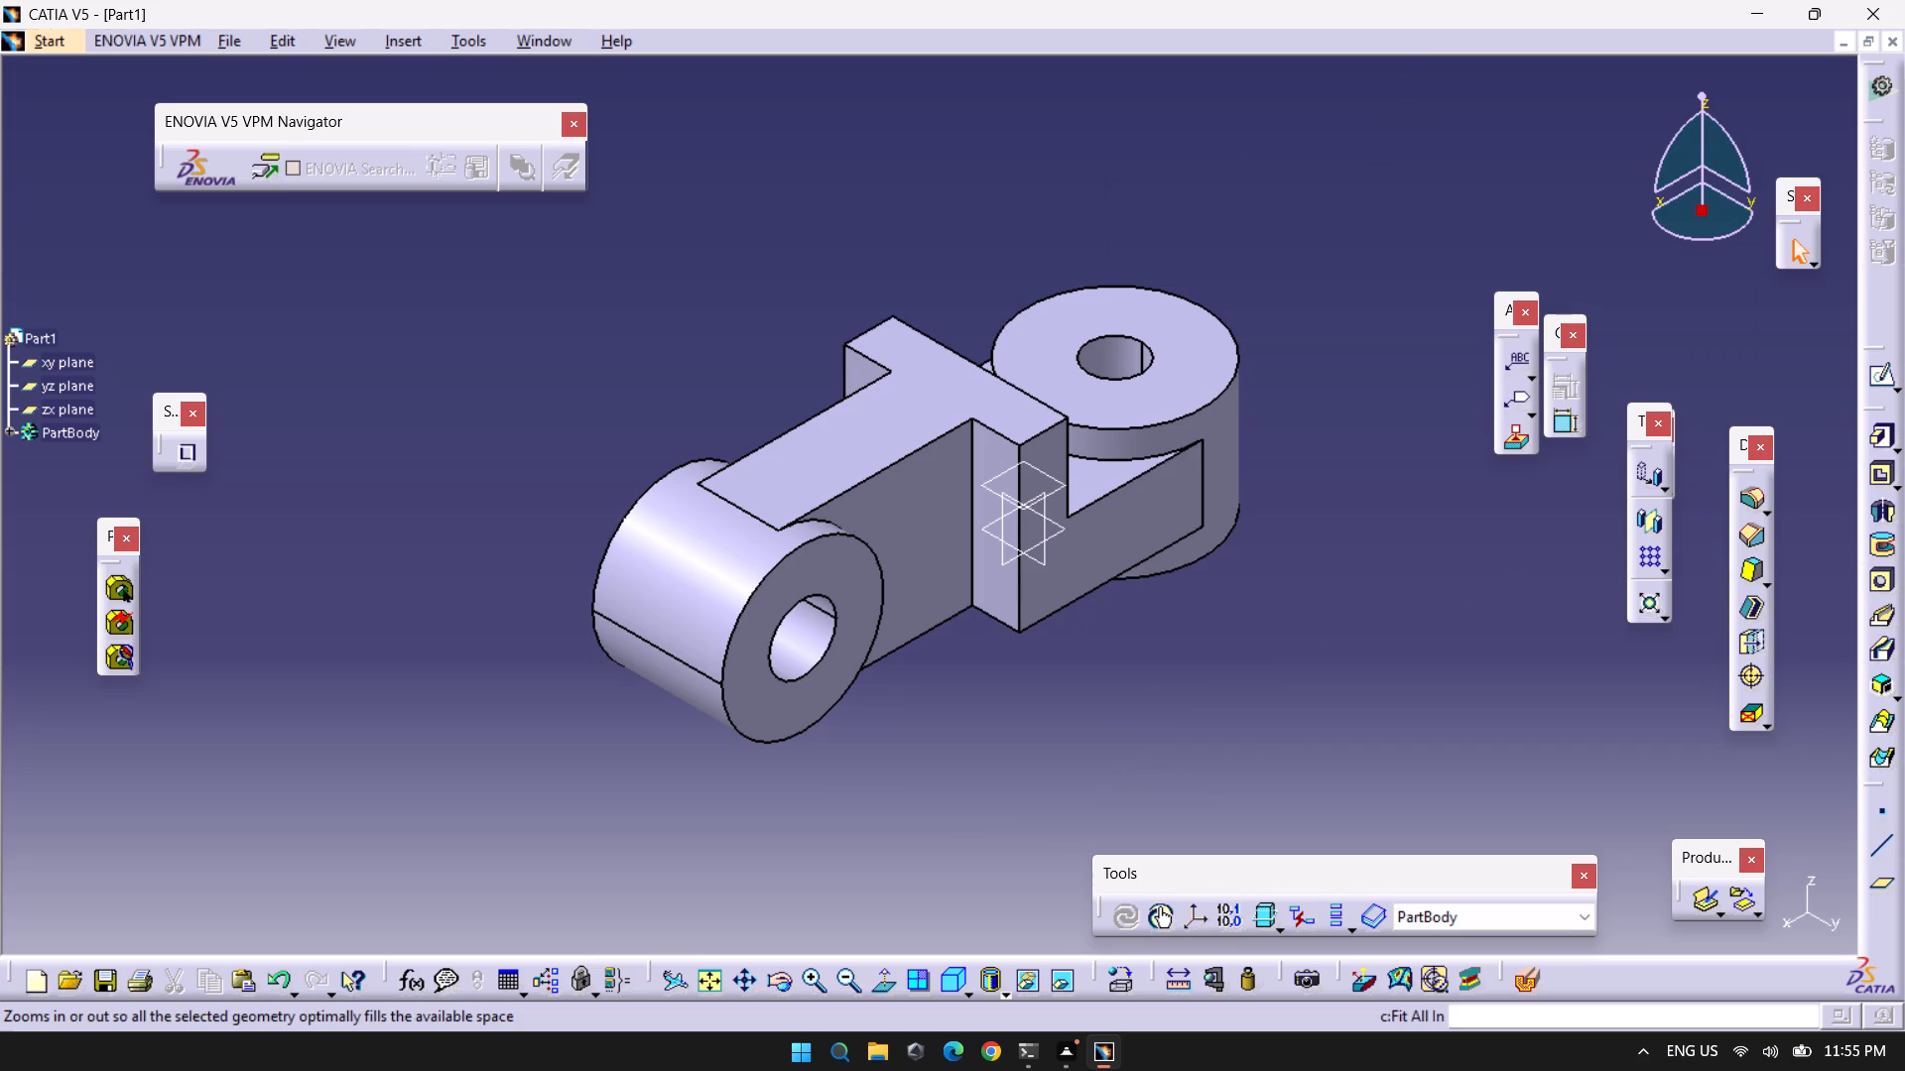
{"action": "middle_click_drag", "start_coordinate": [1091, 725], "coordinate": [823, 316]}
{"action": "right_click_drag", "start_coordinate": [1090, 725], "coordinate": [823, 316]}
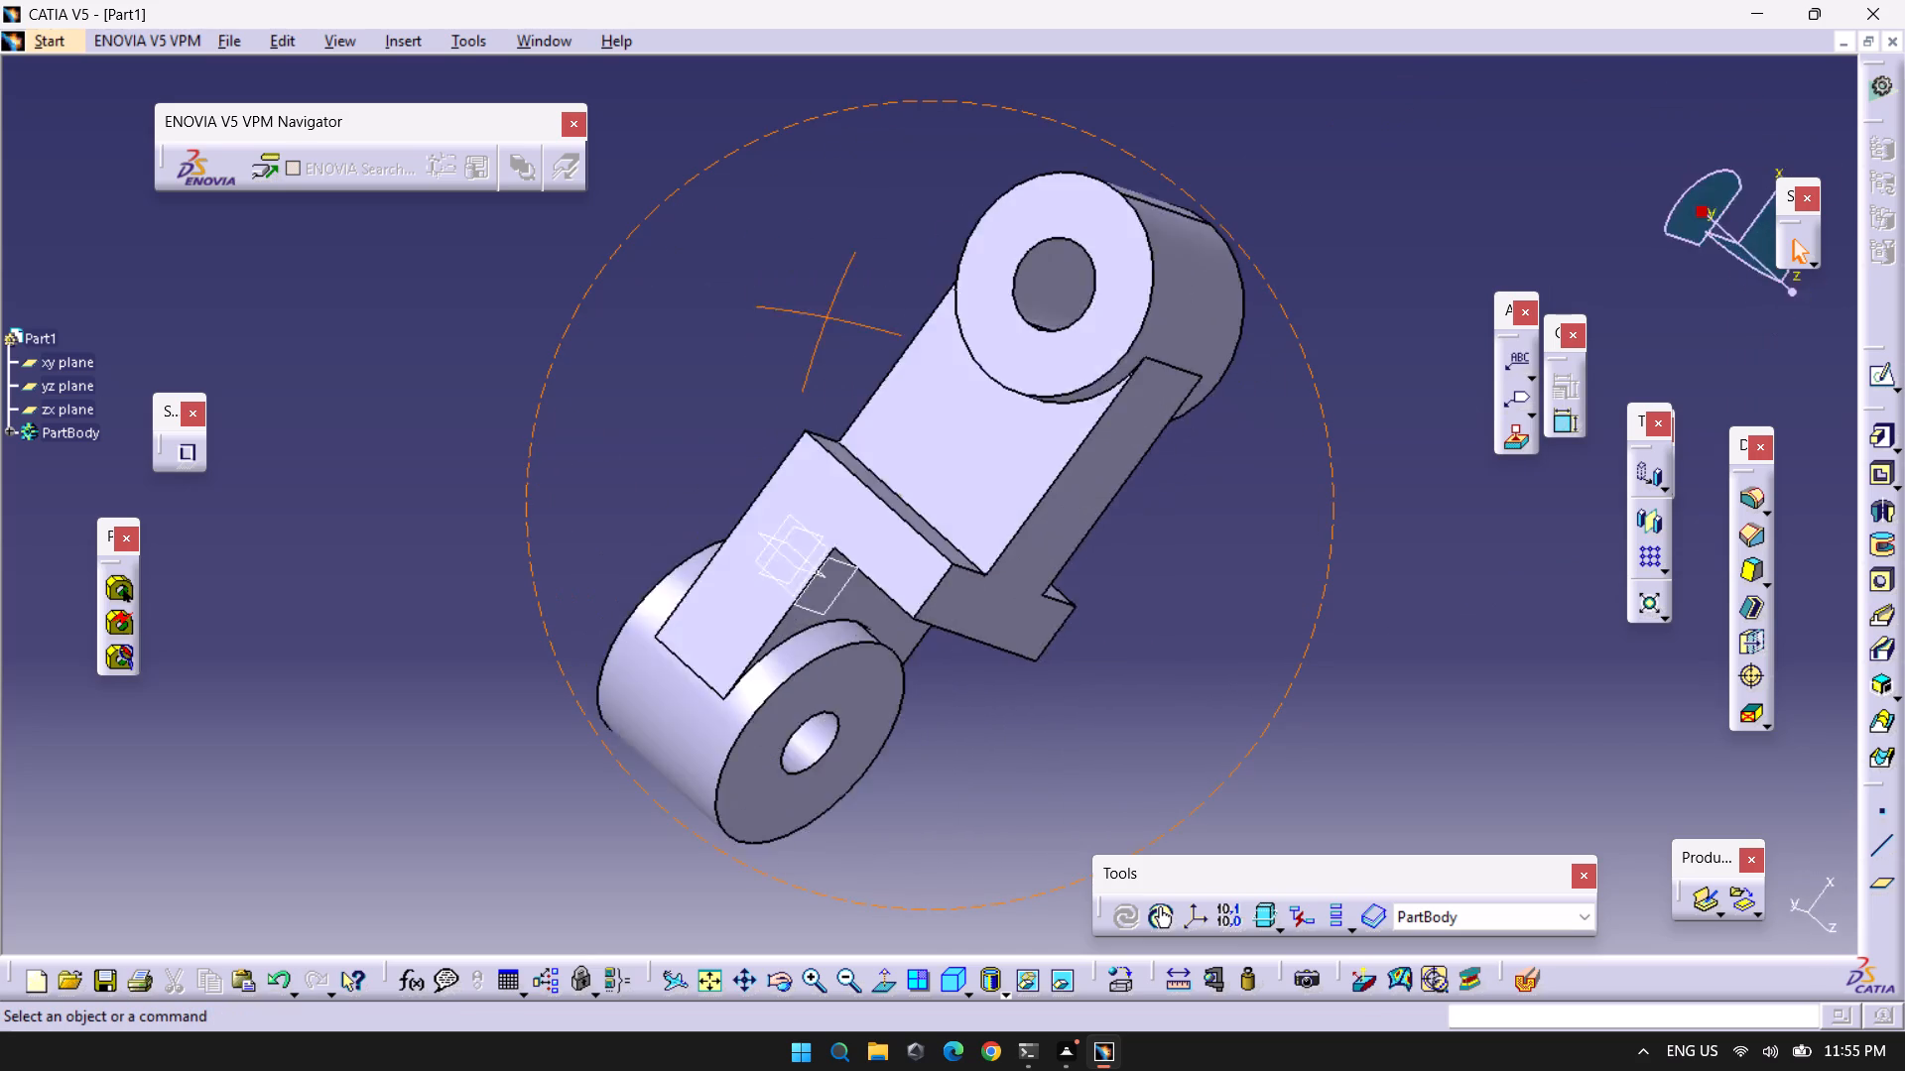
{"action": "middle_click_drag", "start_coordinate": [823, 316], "coordinate": [1050, 451]}
{"action": "right_click_drag", "start_coordinate": [823, 316], "coordinate": [1050, 451]}
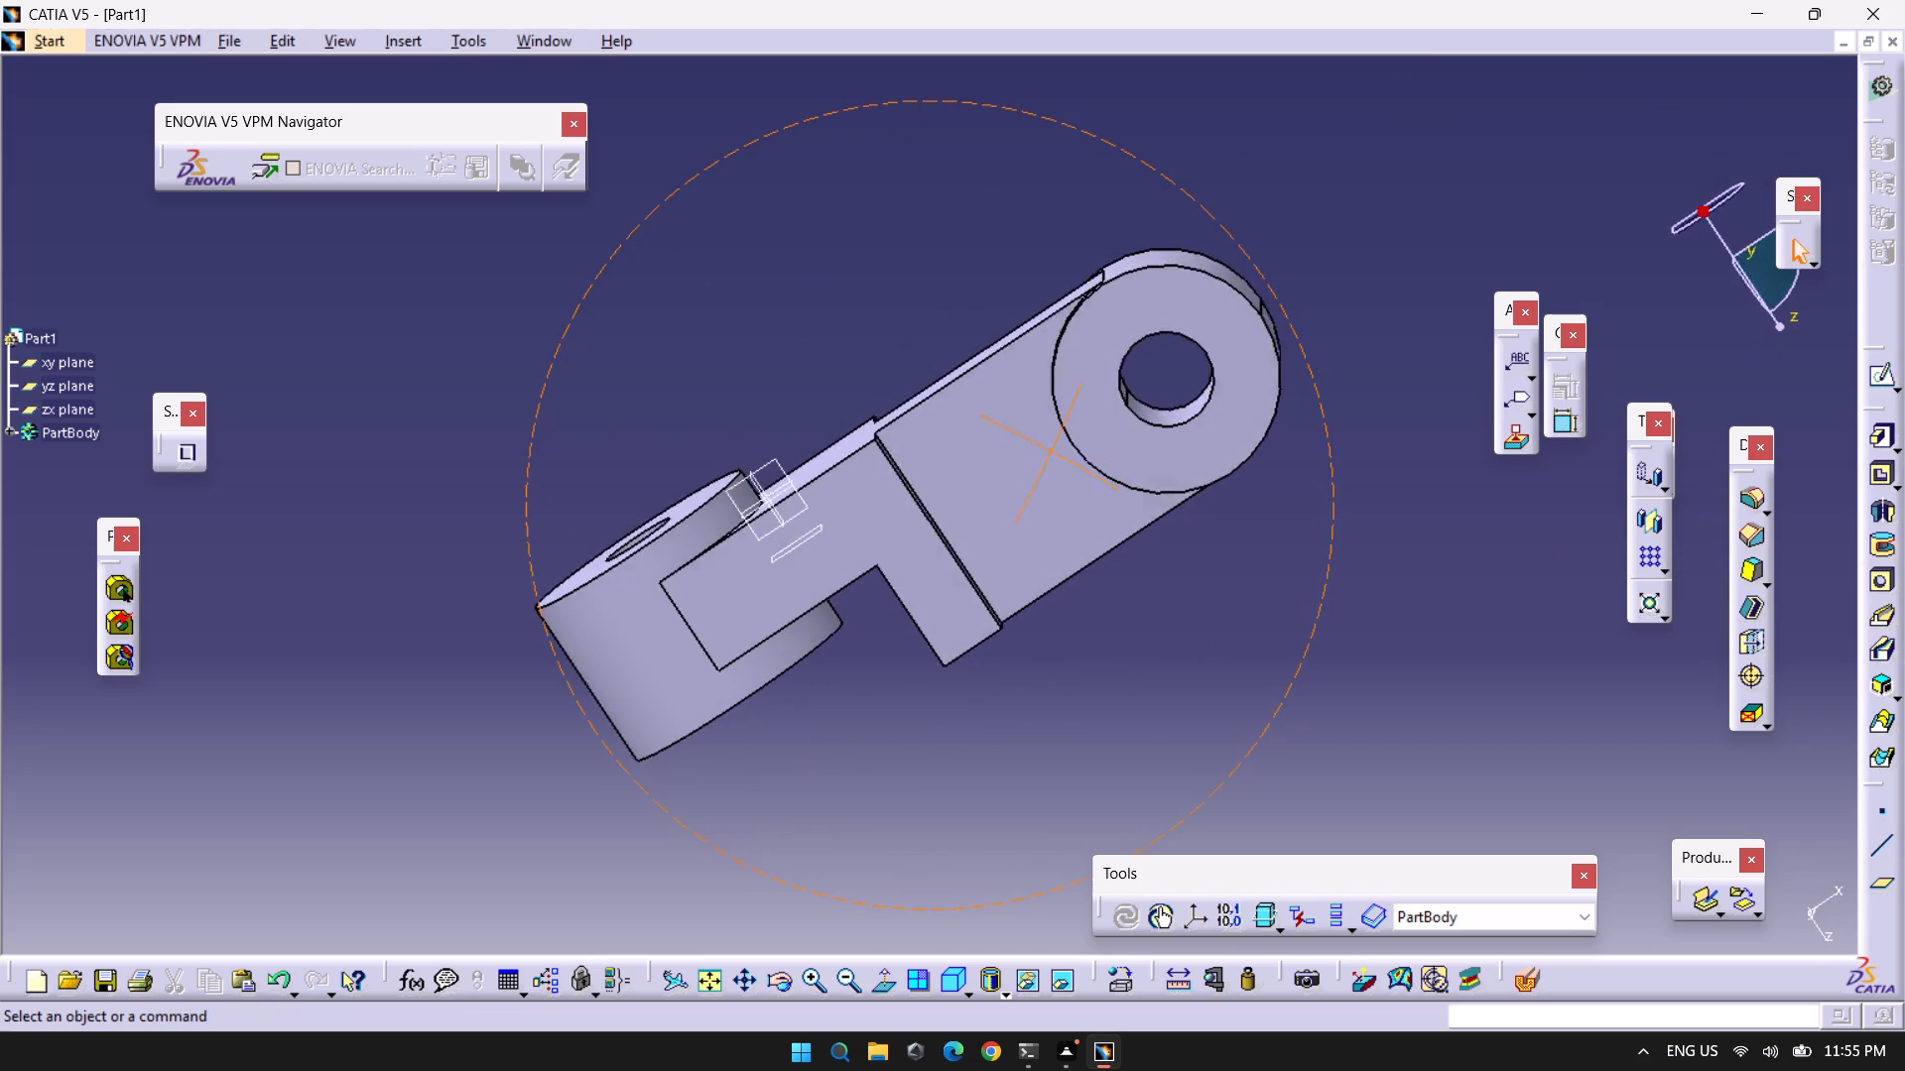
{"action": "middle_click_drag", "start_coordinate": [1050, 451], "coordinate": [888, 601]}
{"action": "right_click_drag", "start_coordinate": [1050, 451], "coordinate": [888, 601]}
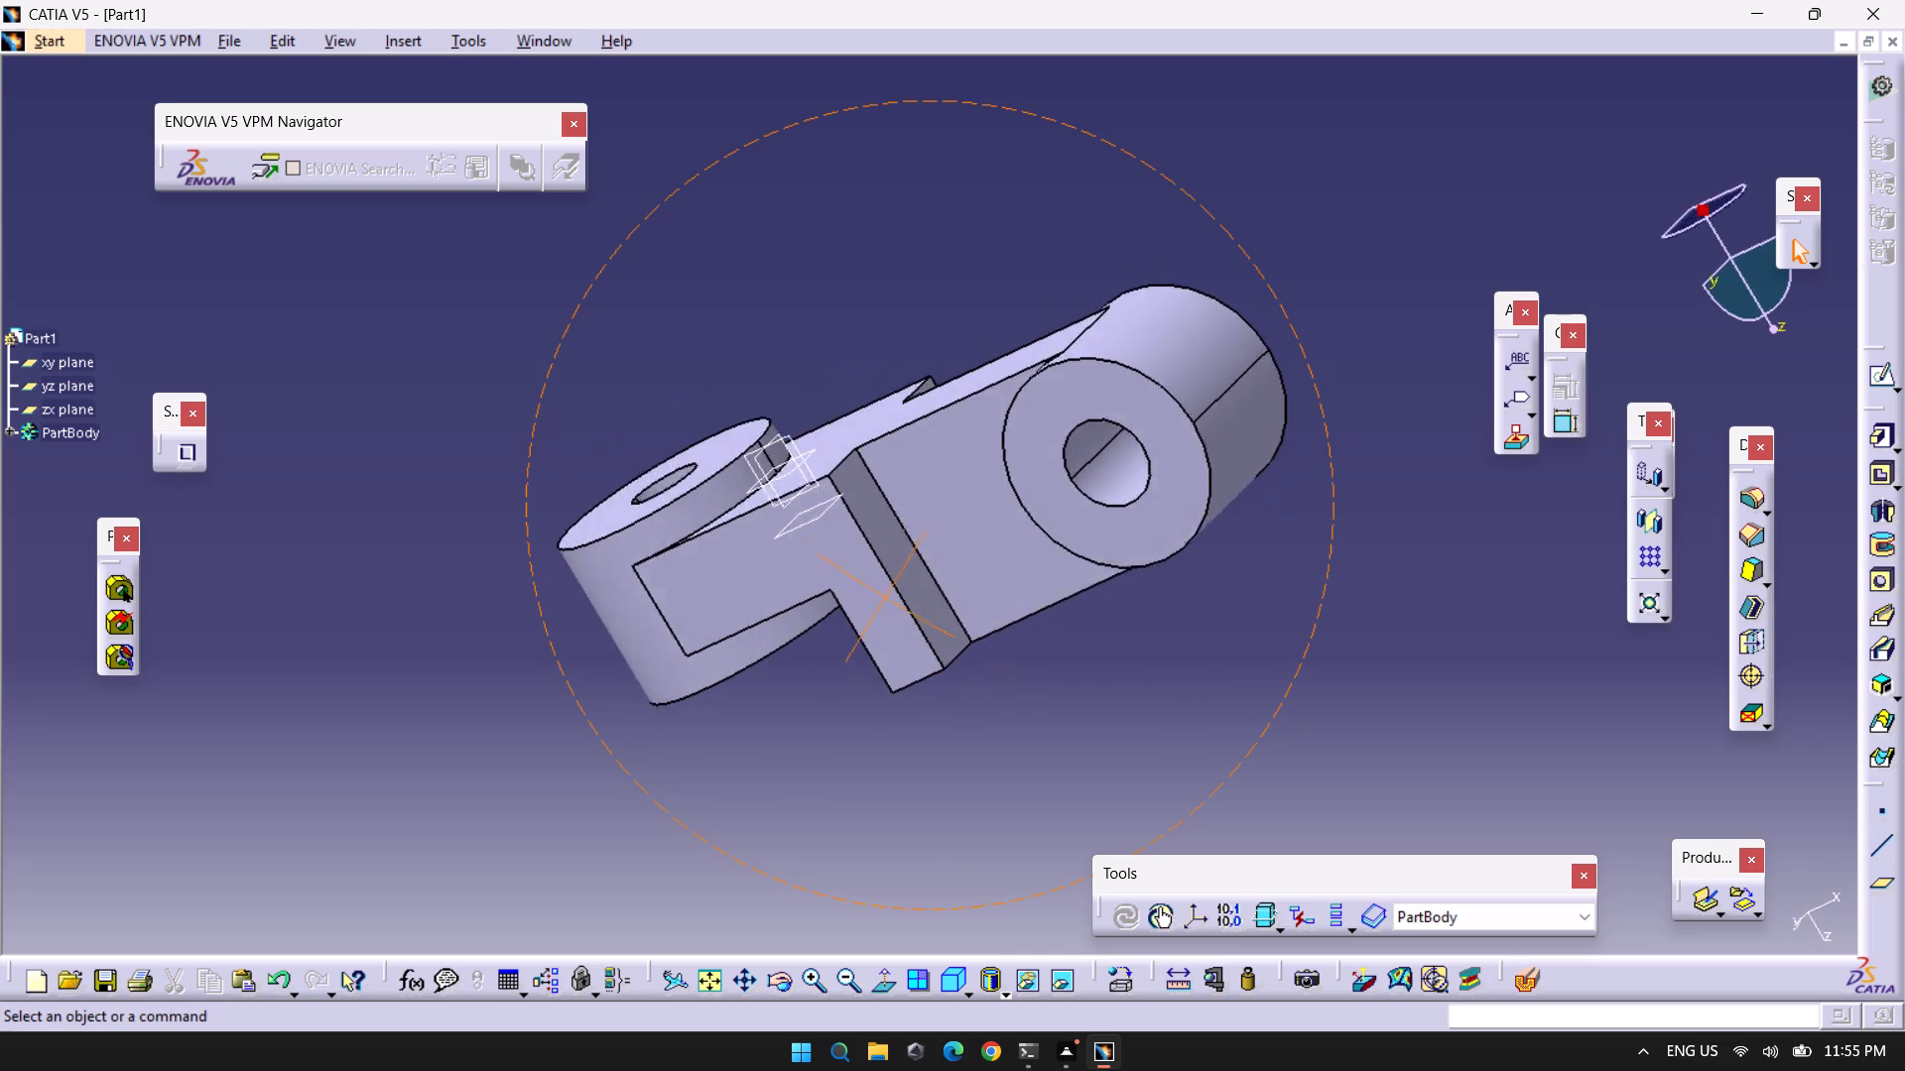
{"action": "middle_click_drag", "start_coordinate": [888, 601], "coordinate": [955, 664]}
{"action": "right_click_drag", "start_coordinate": [888, 601], "coordinate": [955, 664]}
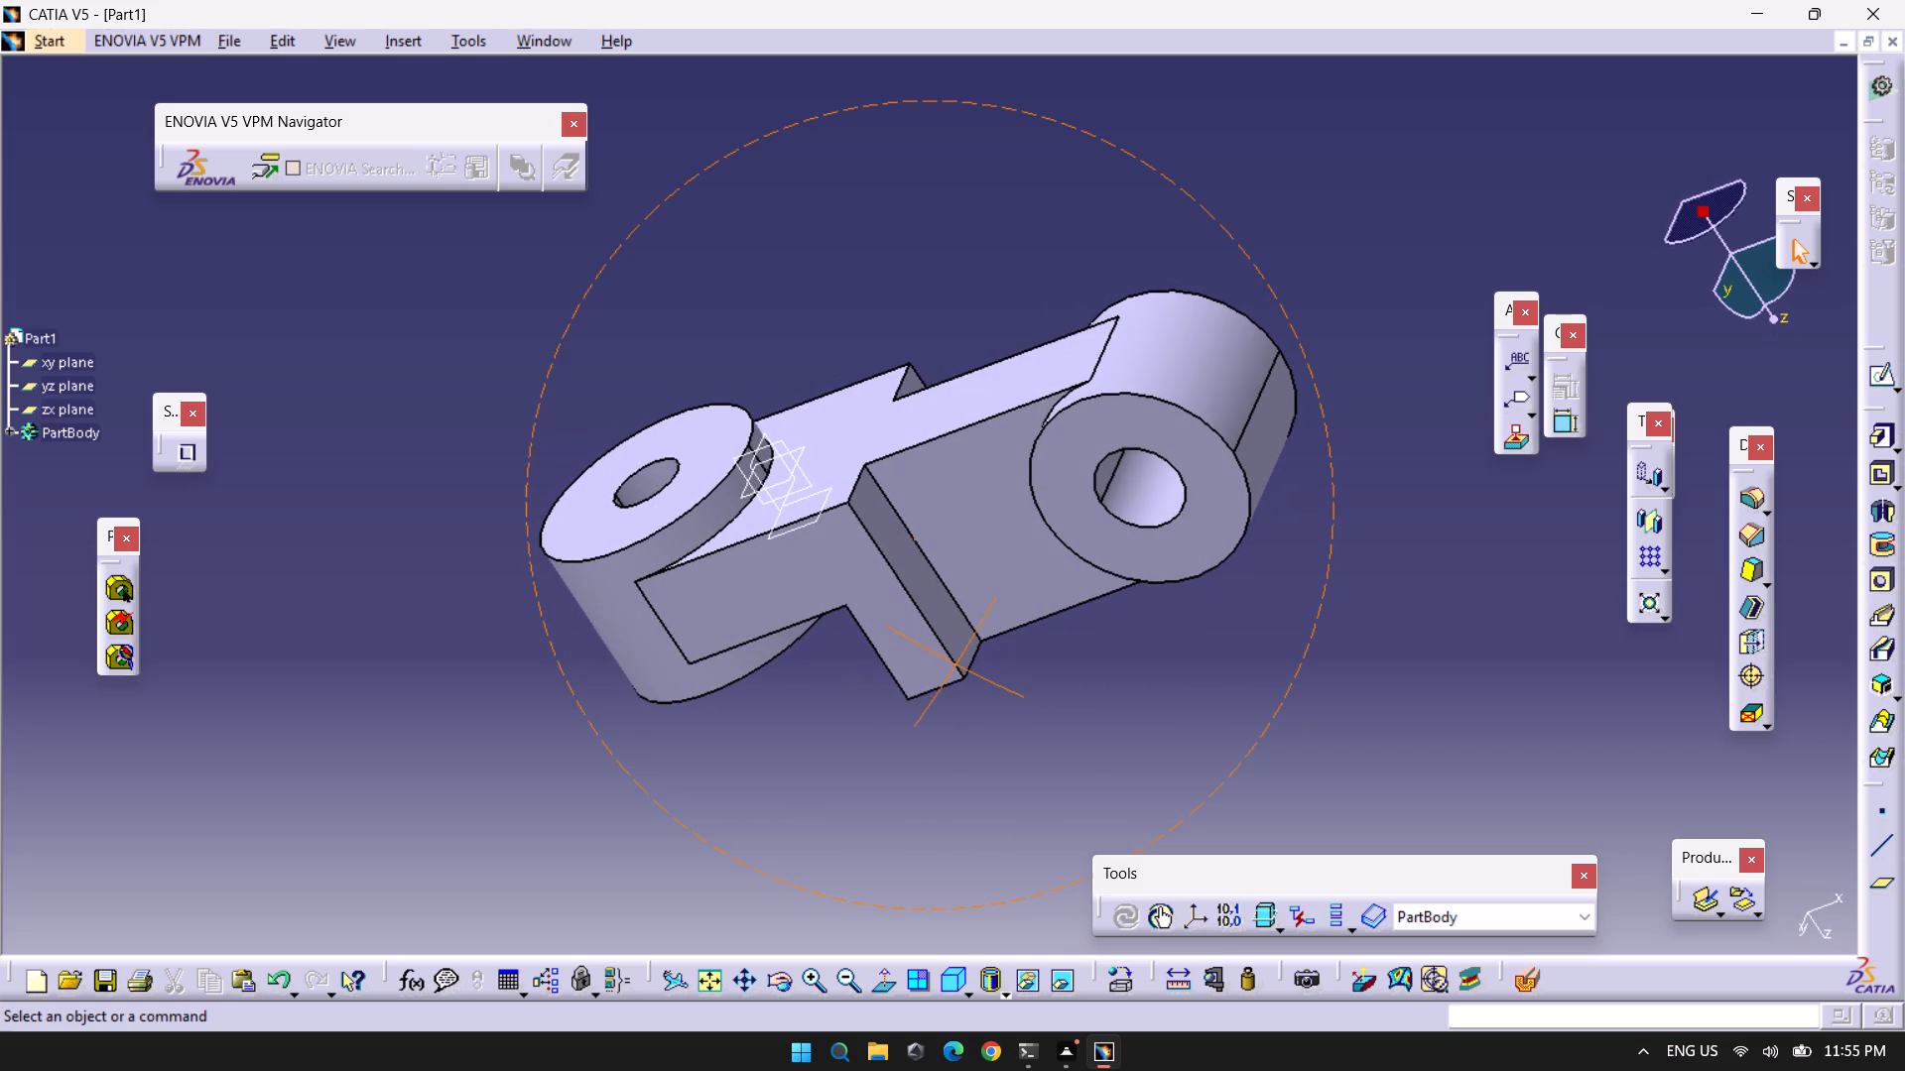
{"action": "middle_click_drag", "start_coordinate": [955, 664], "coordinate": [995, 541]}
{"action": "right_click_drag", "start_coordinate": [955, 664], "coordinate": [995, 541]}
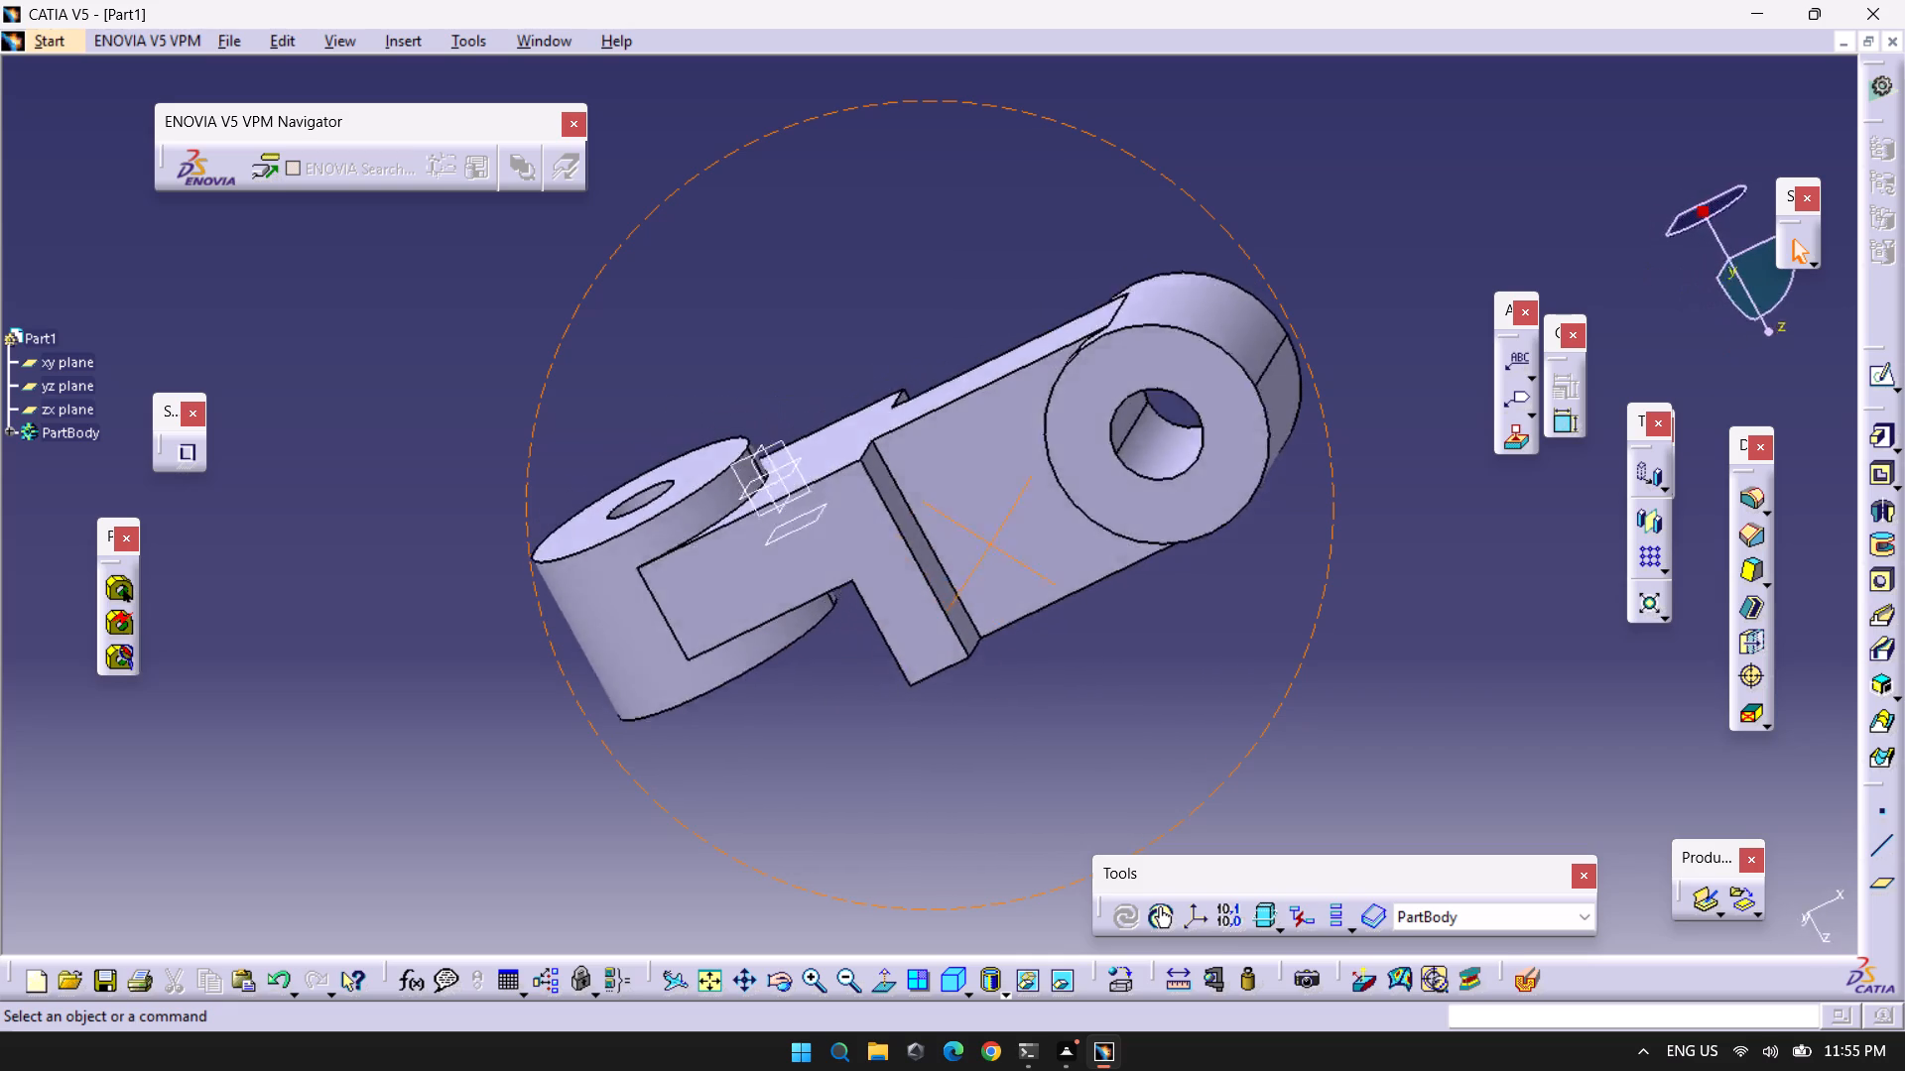
{"action": "middle_click_drag", "start_coordinate": [995, 541], "coordinate": [1396, 461]}
{"action": "right_click_drag", "start_coordinate": [995, 541], "coordinate": [1396, 461]}
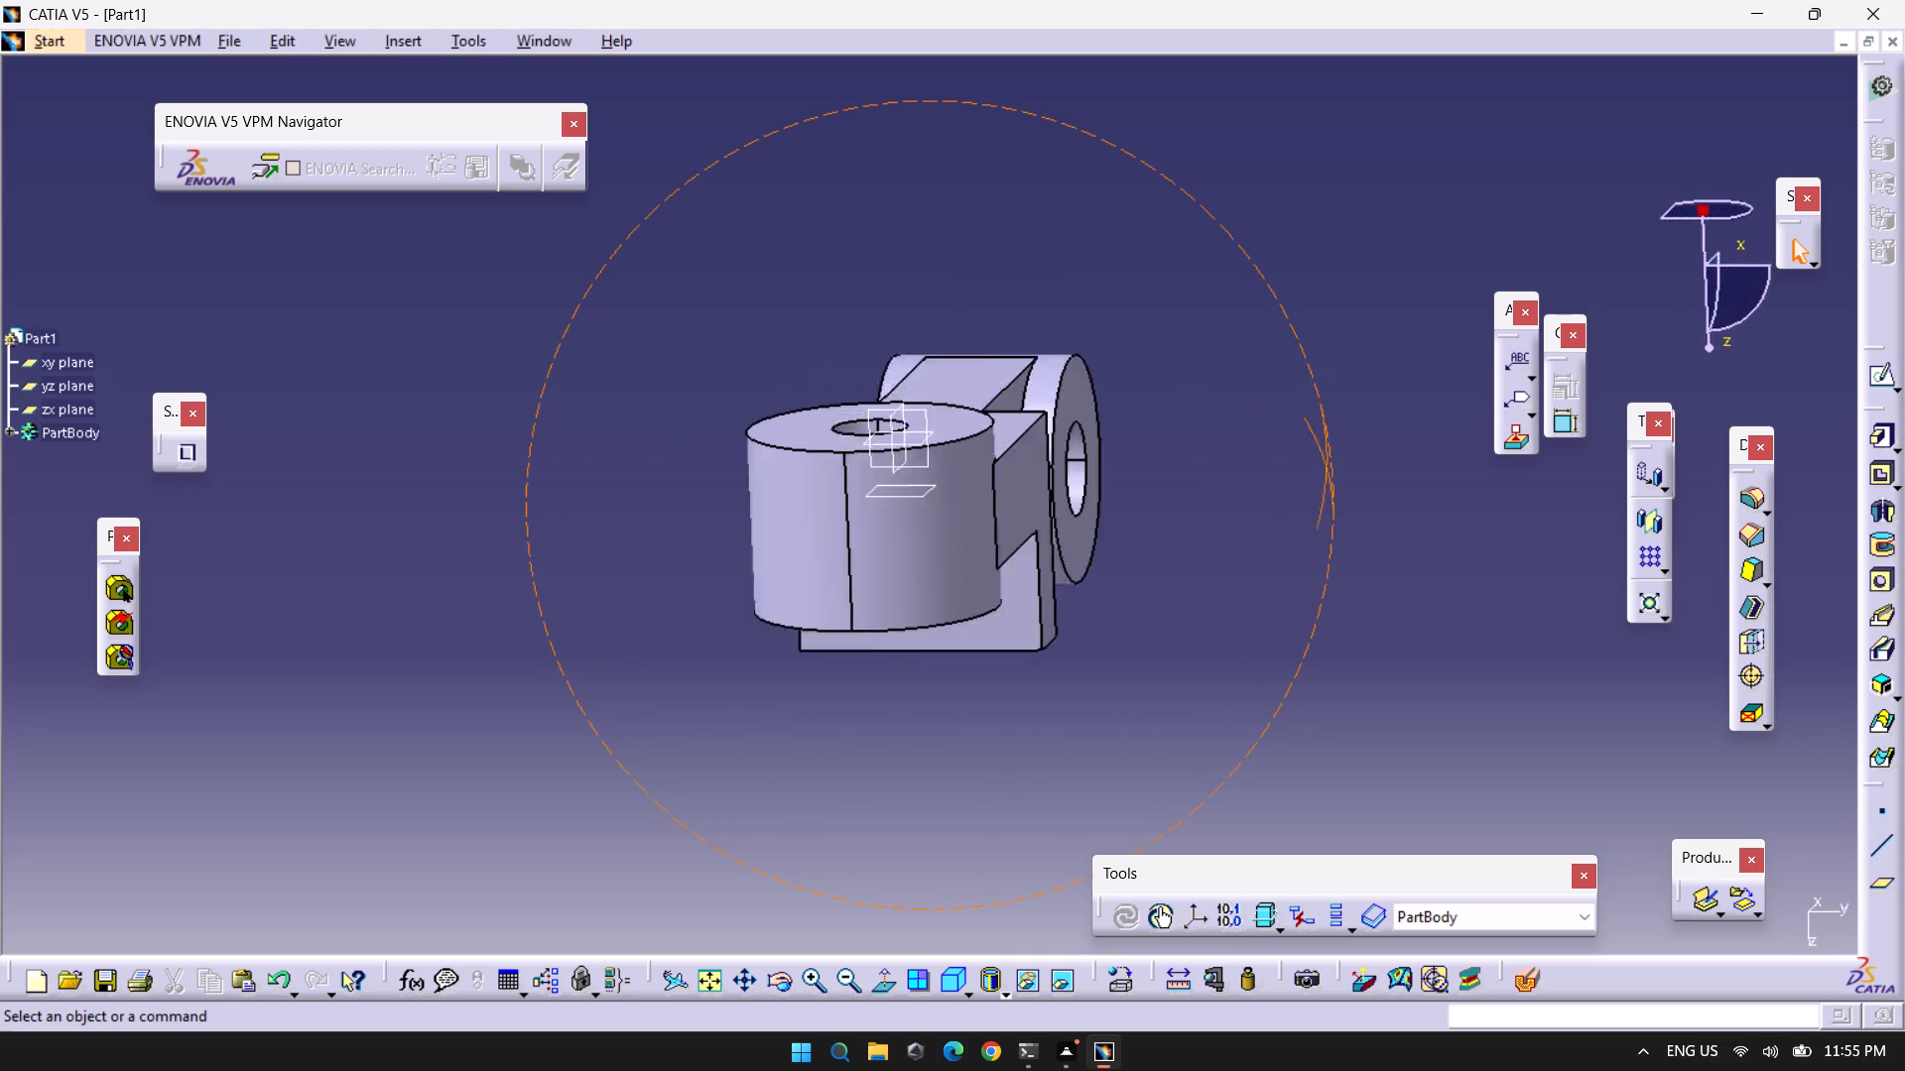
{"action": "middle_click_drag", "start_coordinate": [1396, 461], "coordinate": [1108, 465]}
{"action": "right_click_drag", "start_coordinate": [1396, 461], "coordinate": [1108, 465]}
{"action": "left_click", "coordinate": [944, 979]}
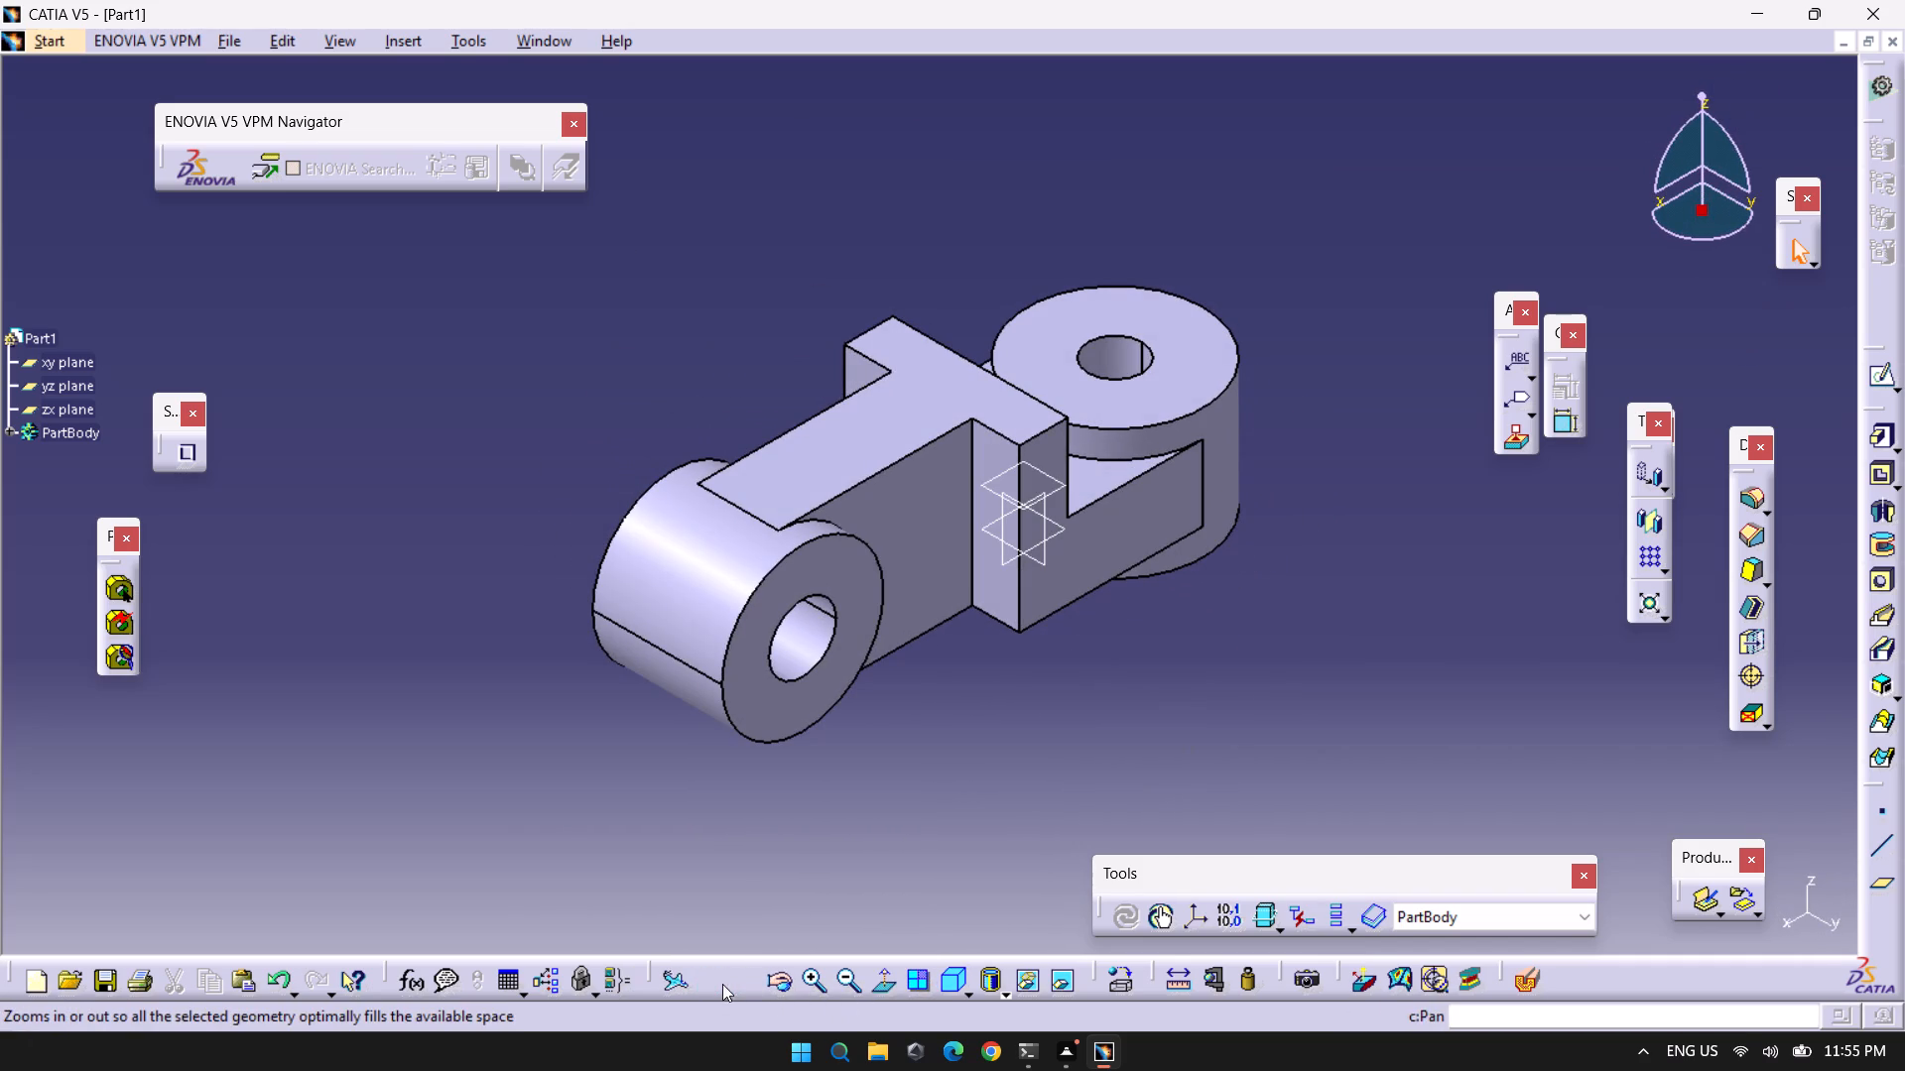
{"action": "left_click", "coordinate": [711, 984]}
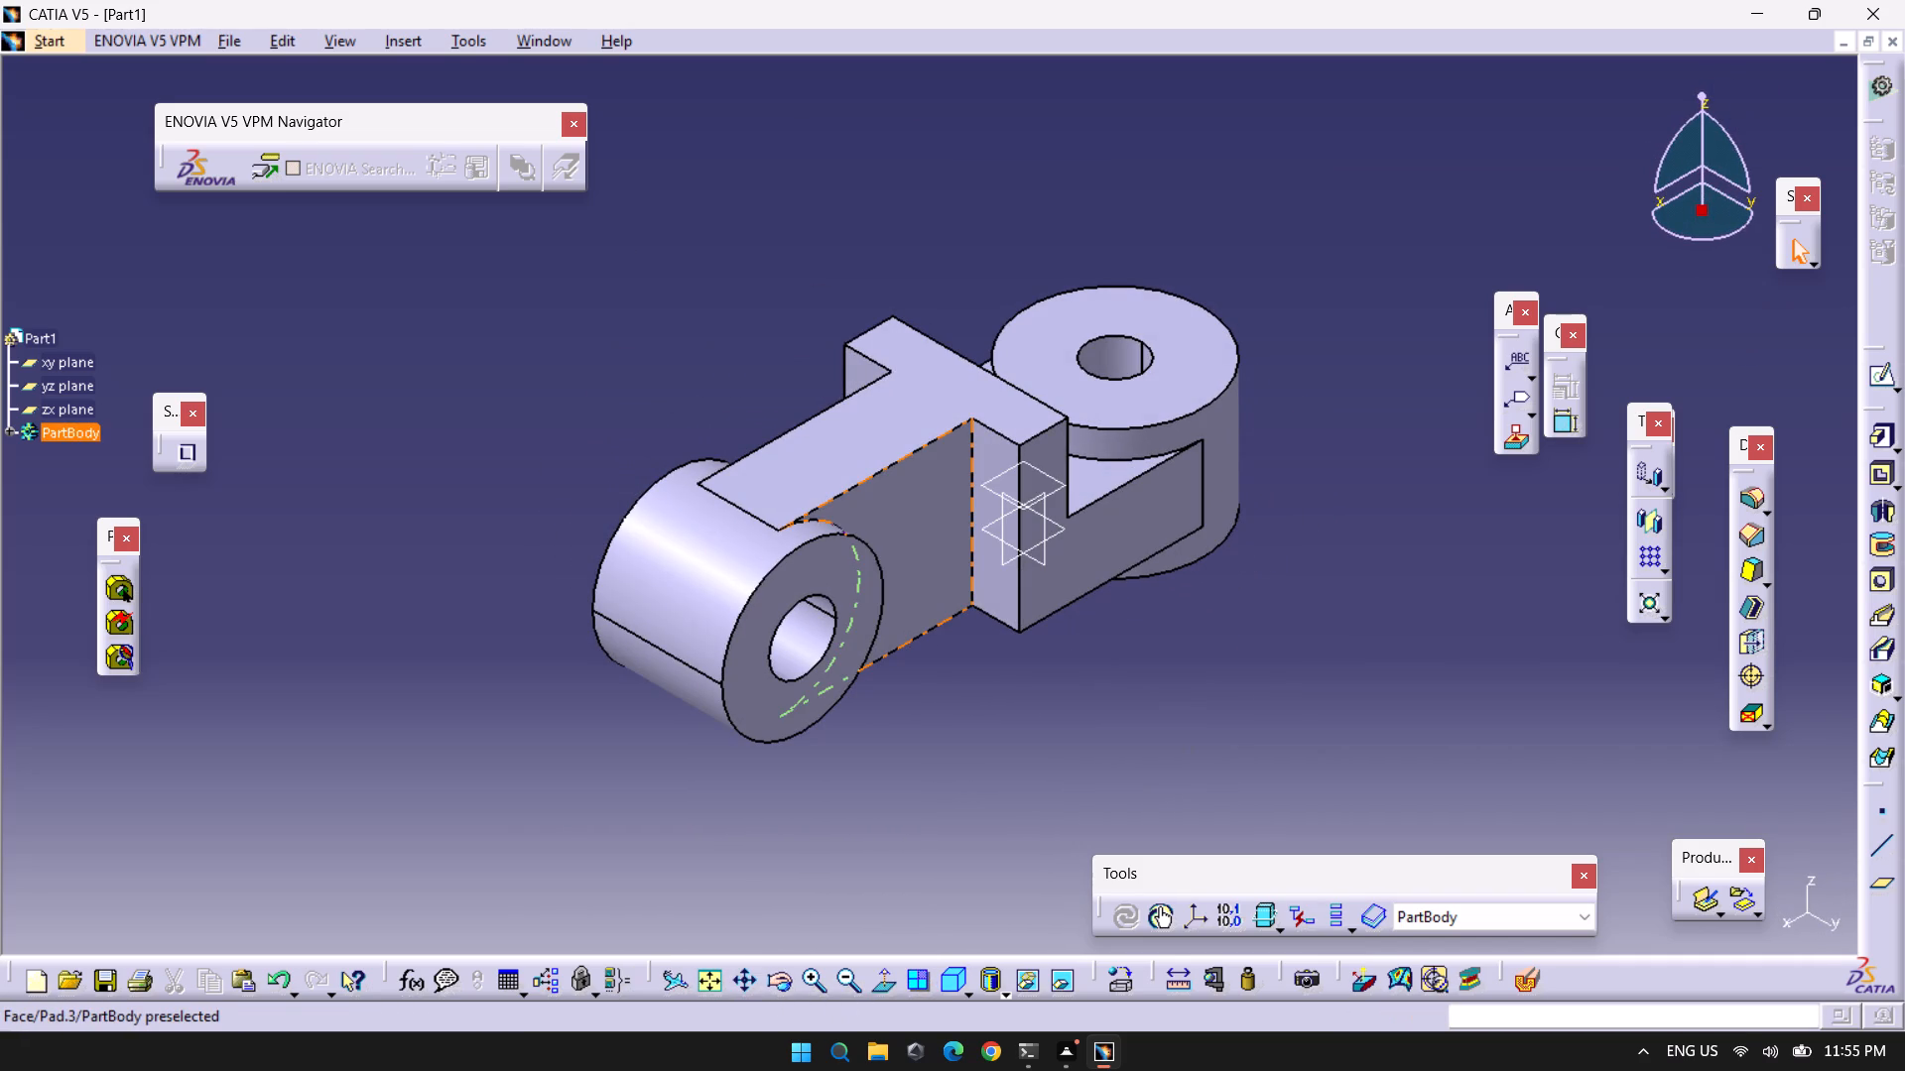
Save the part as Part1 in CATPart format in the catia parts folder on the Desktop.
{"action": "key", "text": "ctrl+s"}
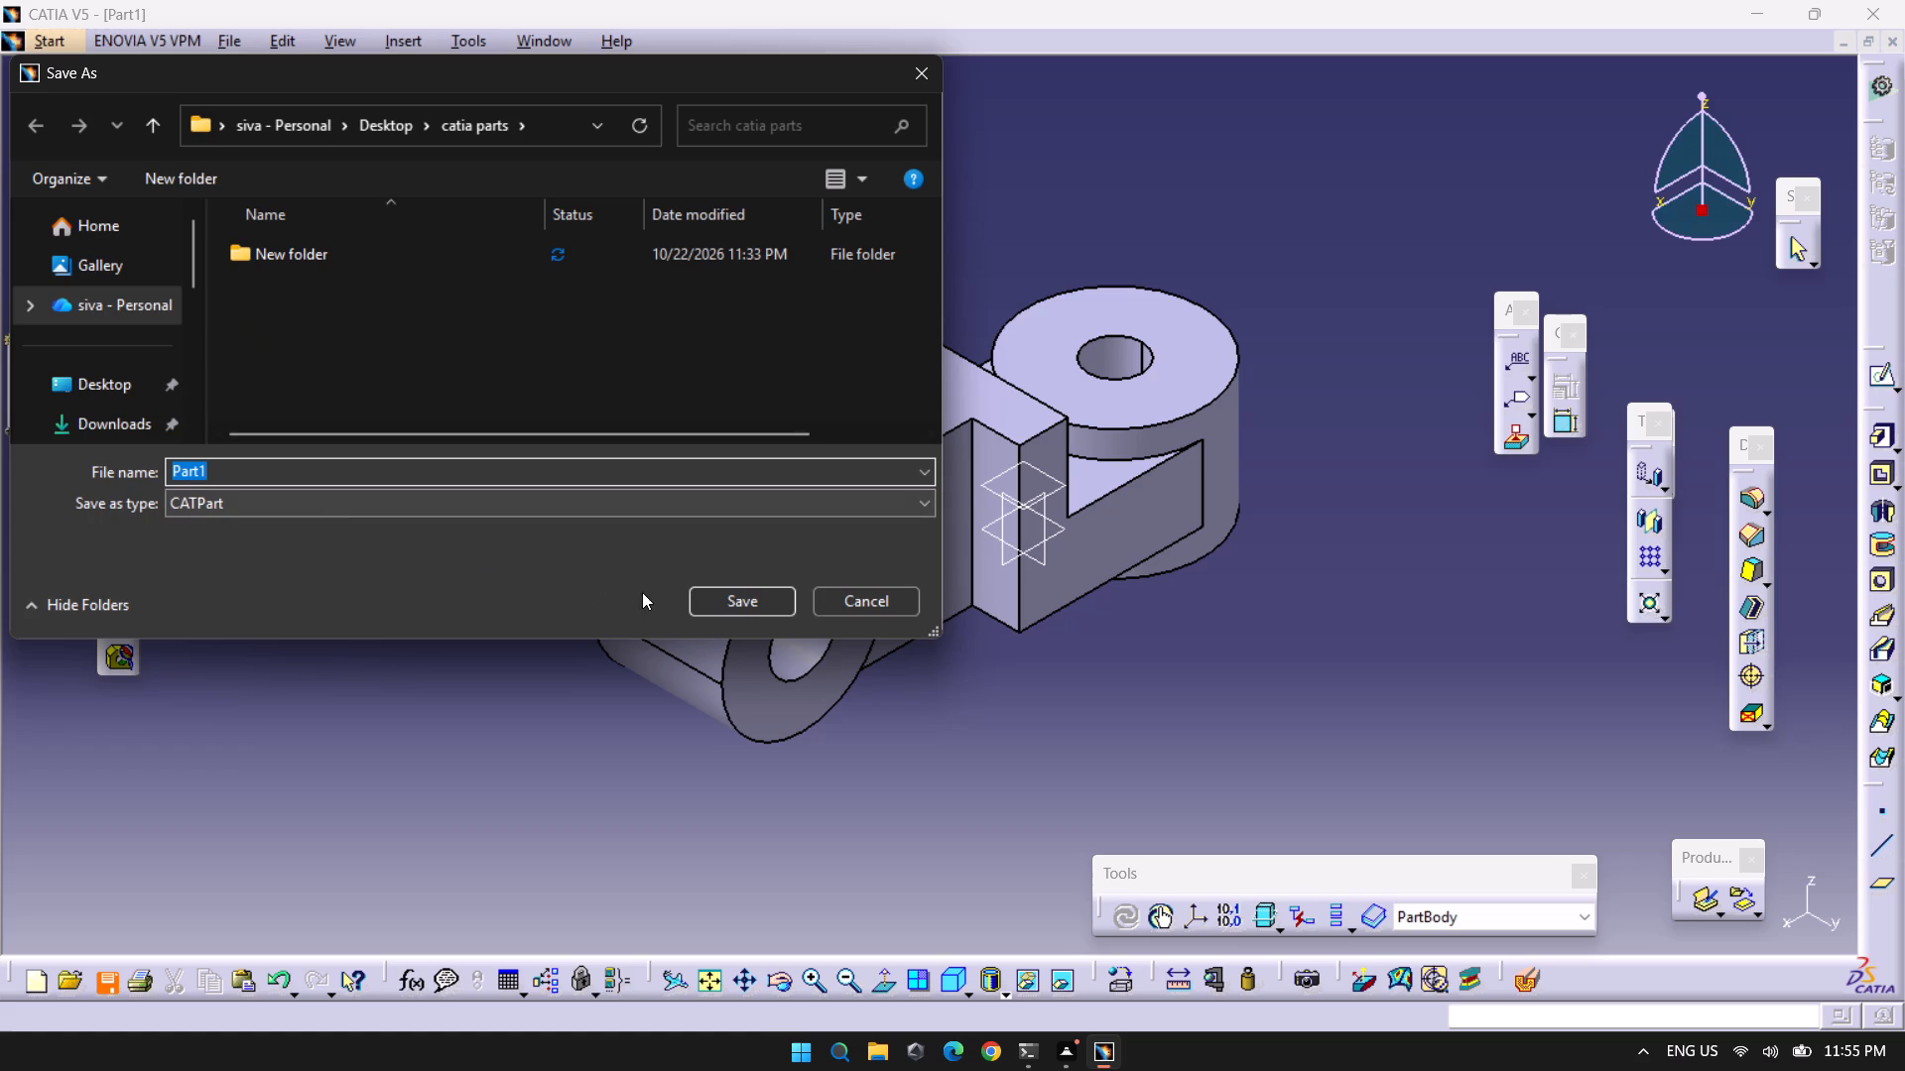
{"action": "left_click", "coordinate": [109, 388]}
{"action": "double_click", "coordinate": [297, 252]}
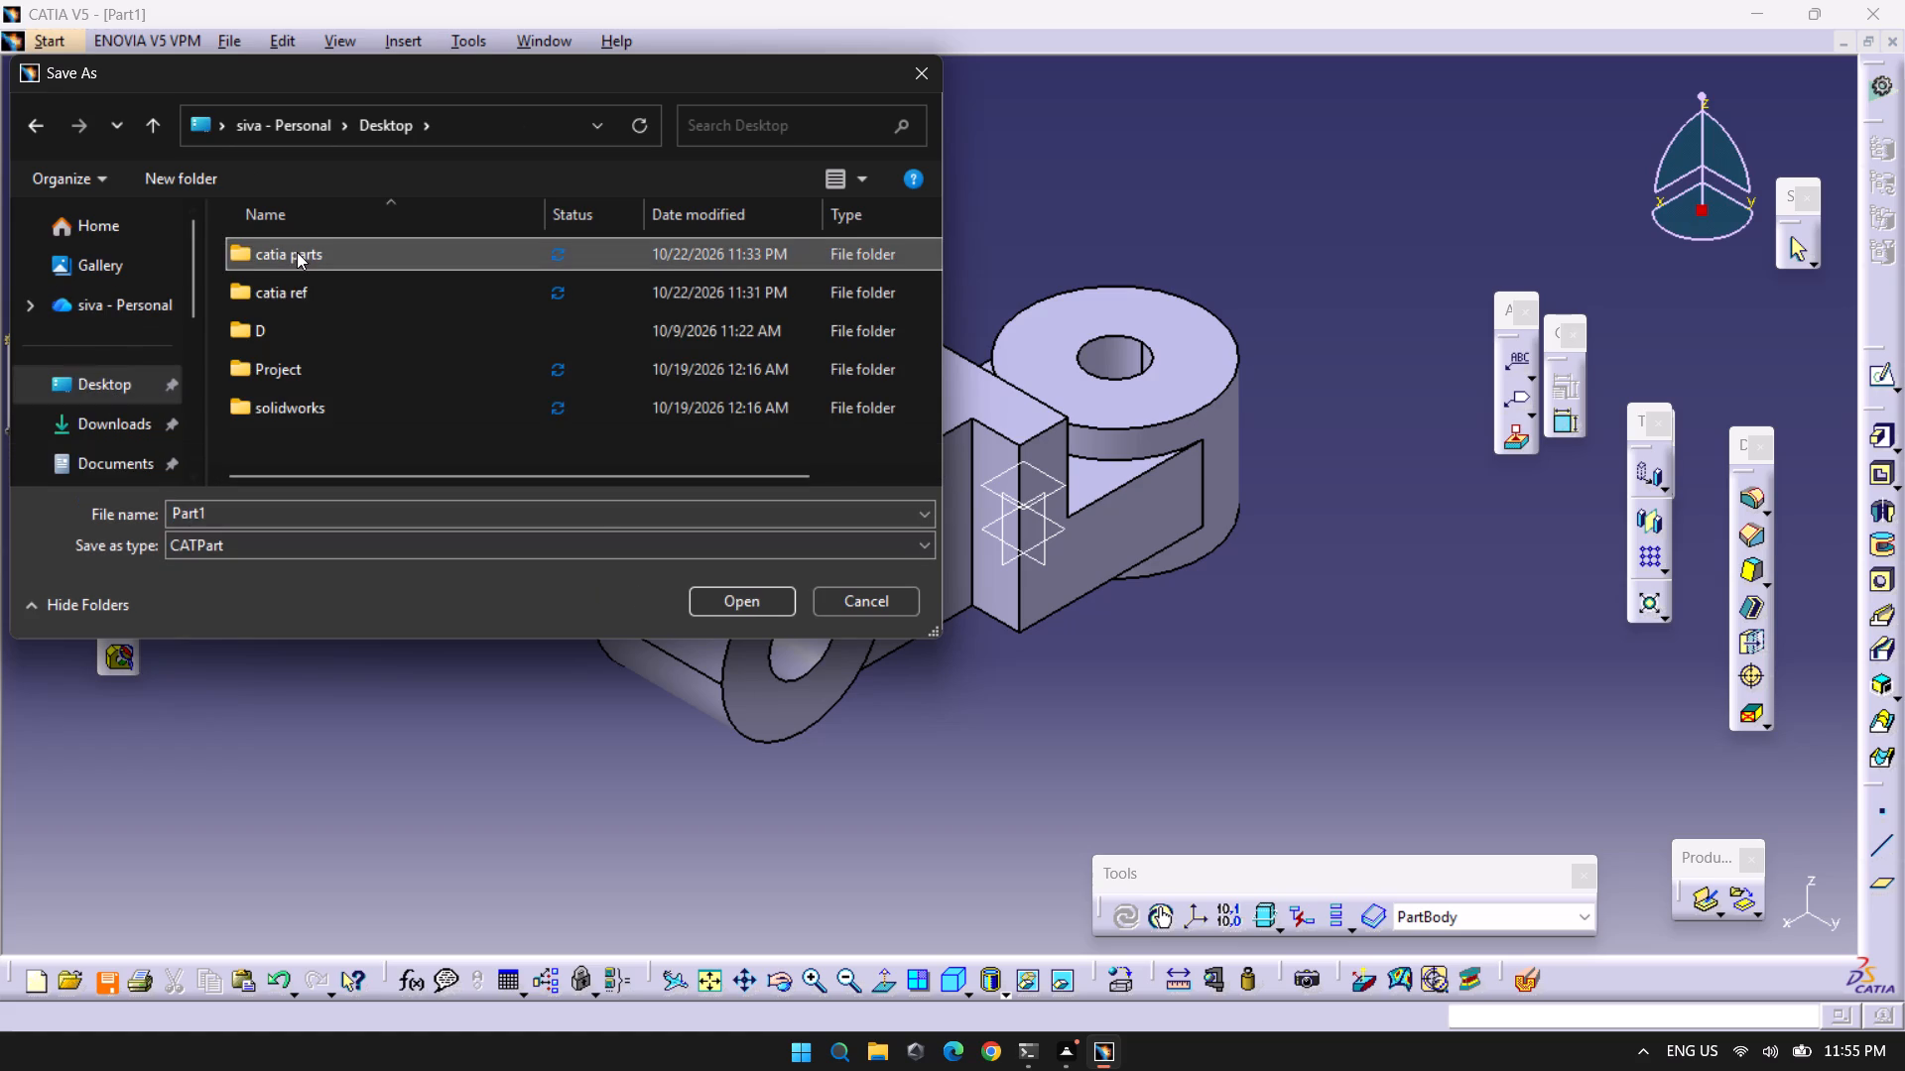
{"action": "left_click", "coordinate": [719, 593]}
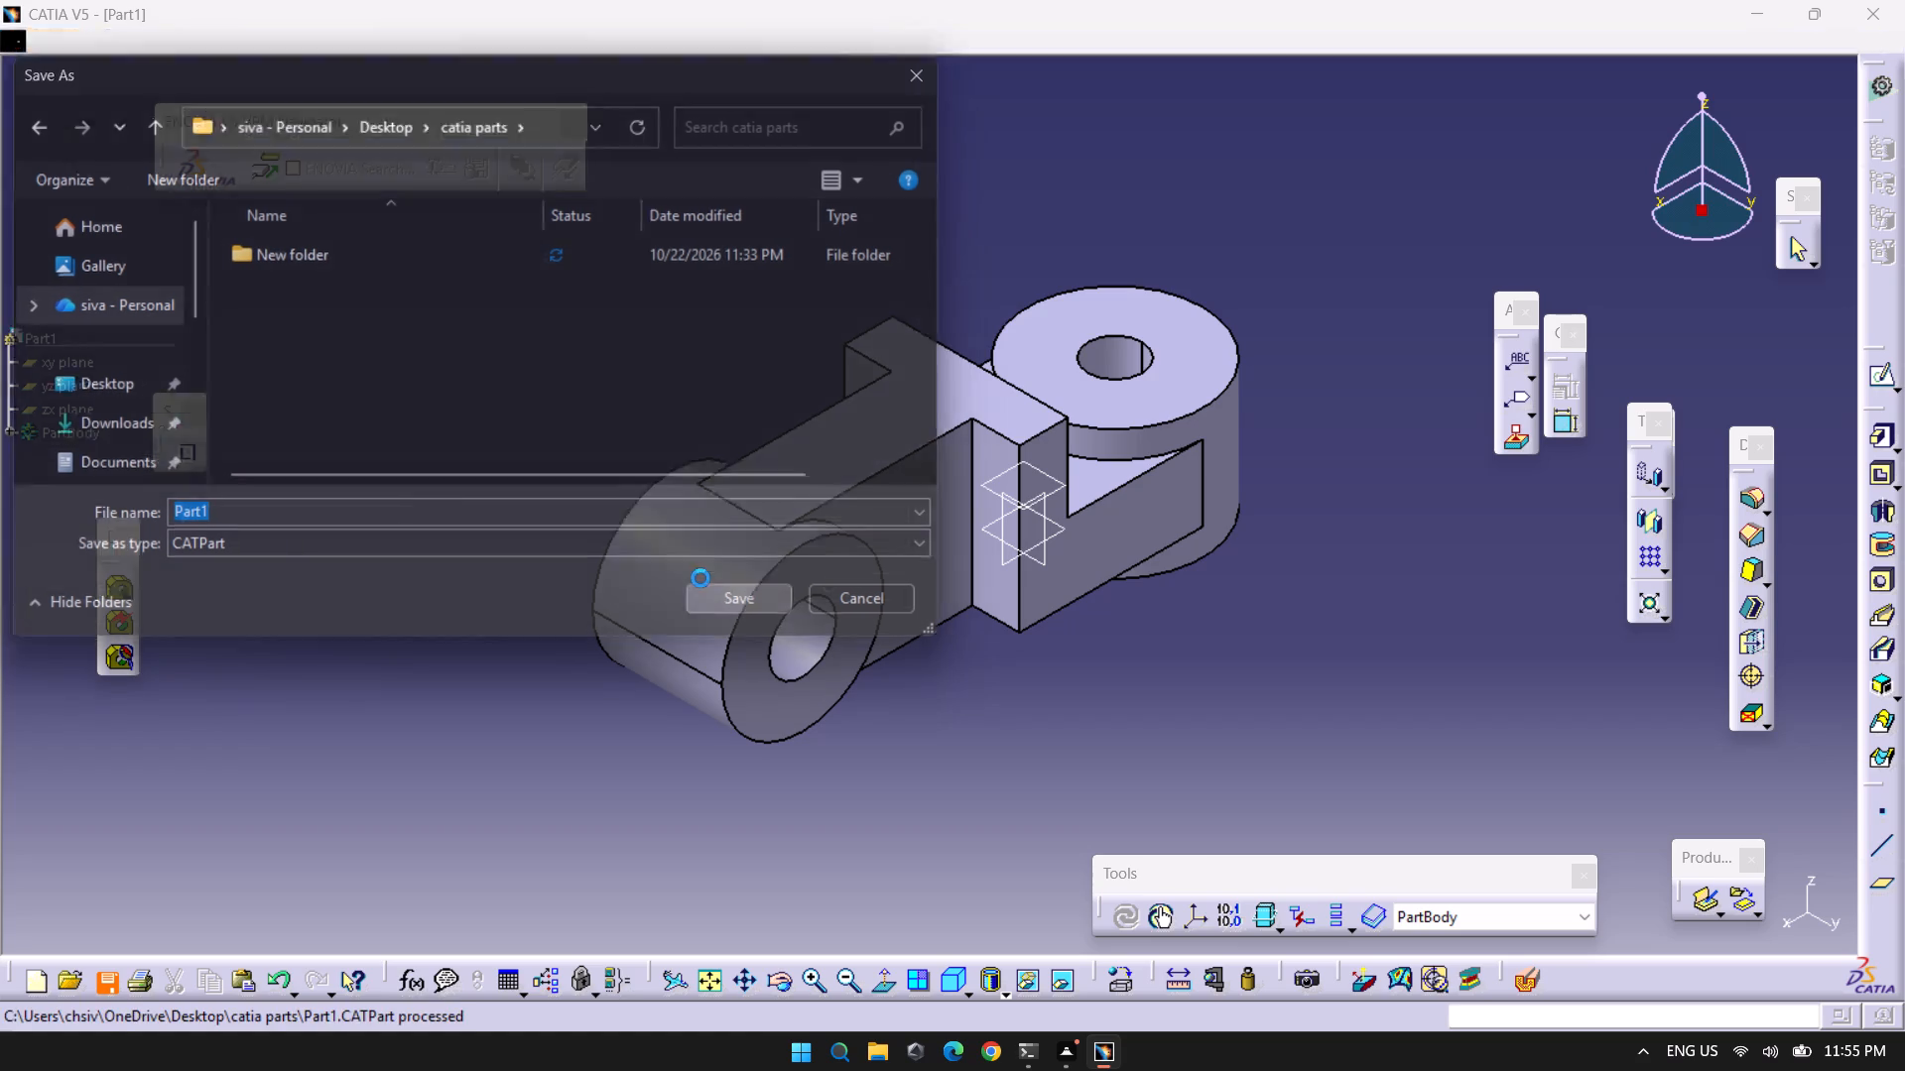
Save a copy of the part as Part1 in igs format in the catia parts folder.
{"action": "left_click", "coordinate": [462, 44]}
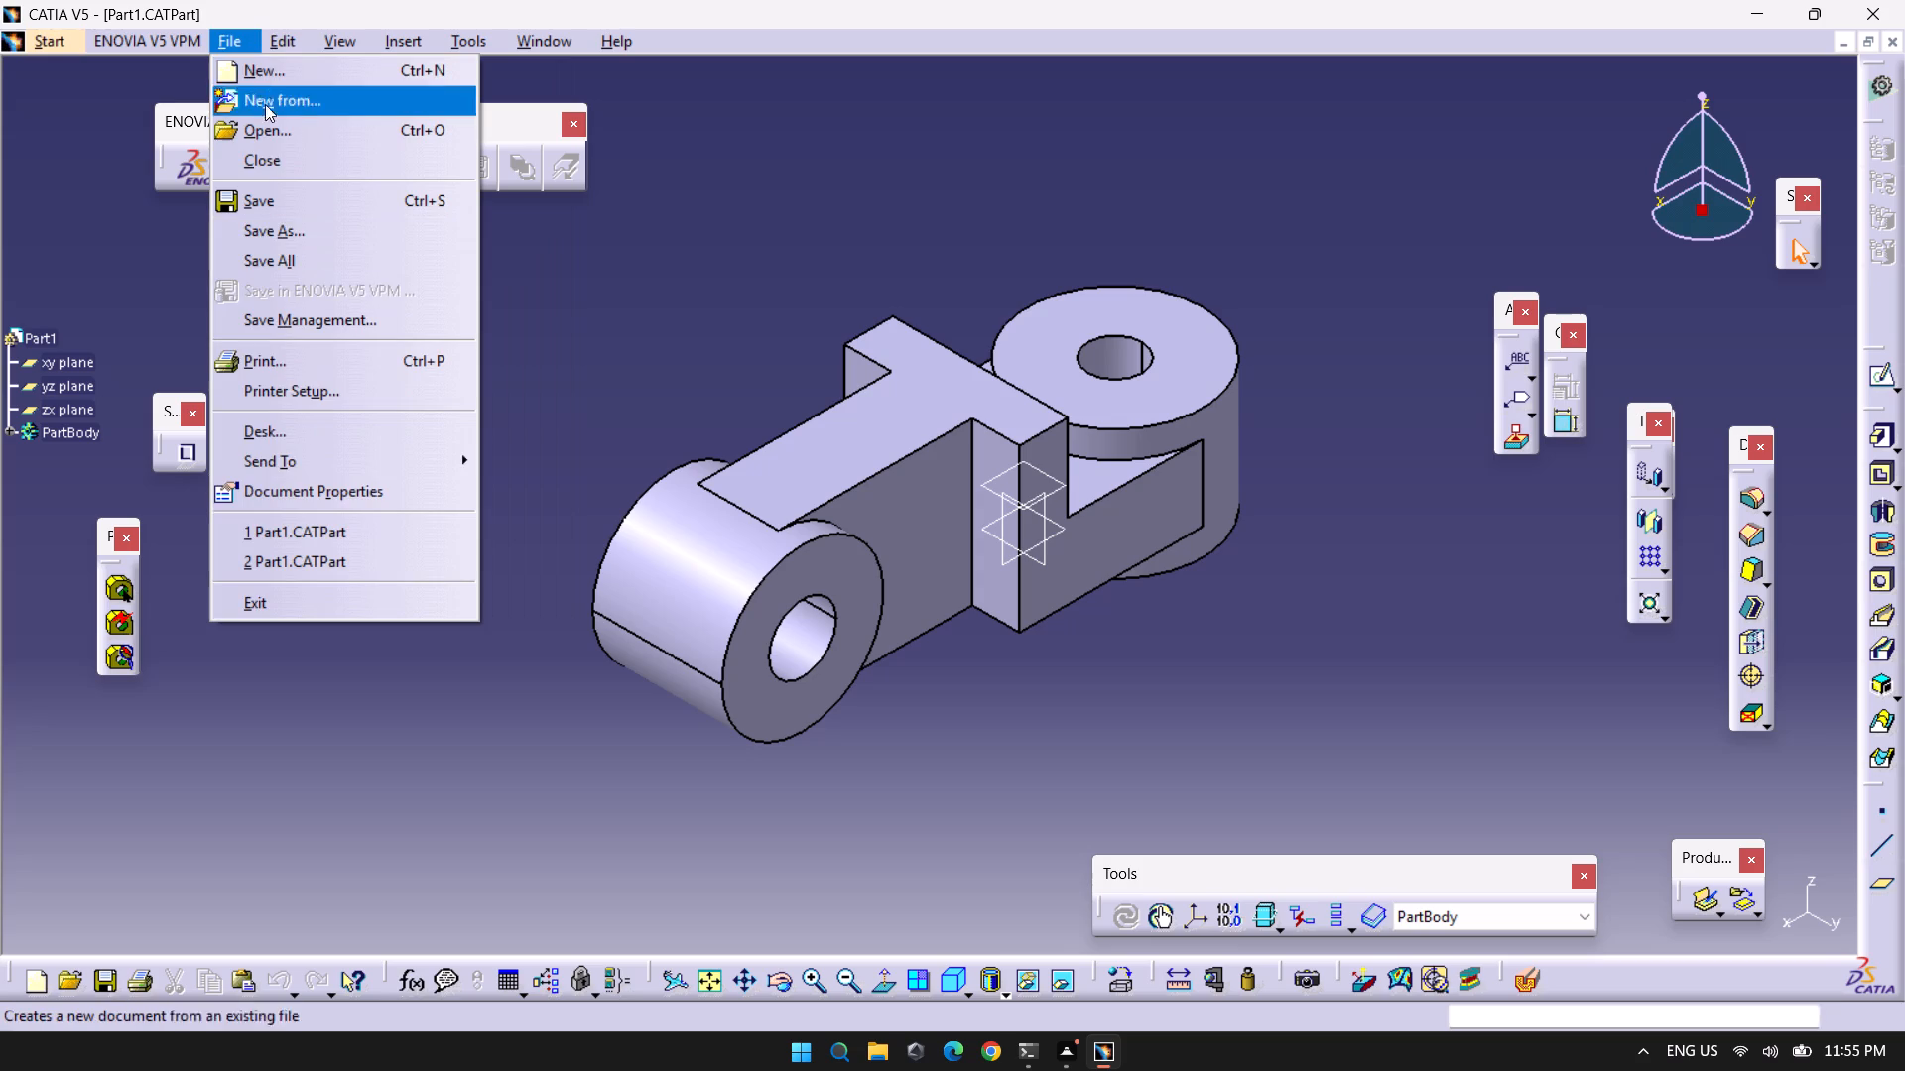
{"action": "left_click", "coordinate": [291, 234]}
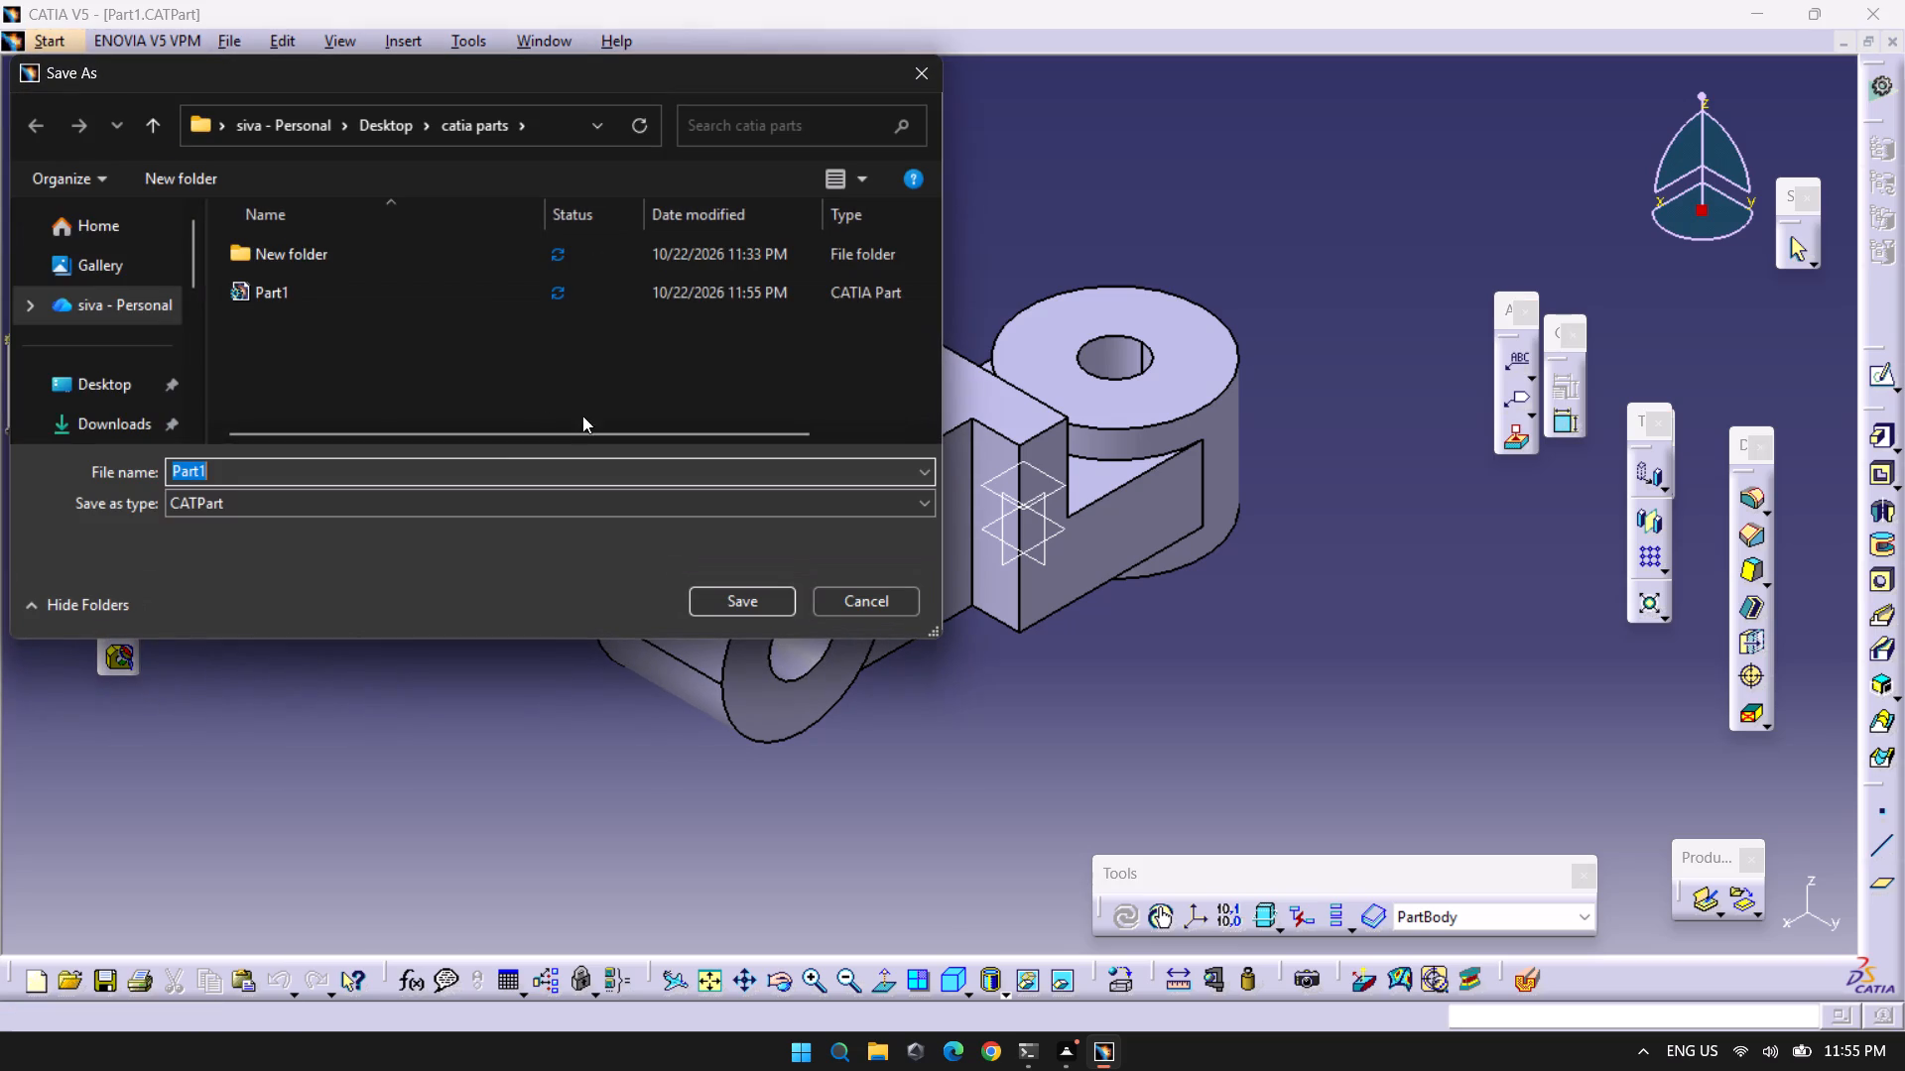
{"action": "left_click", "coordinate": [404, 498]}
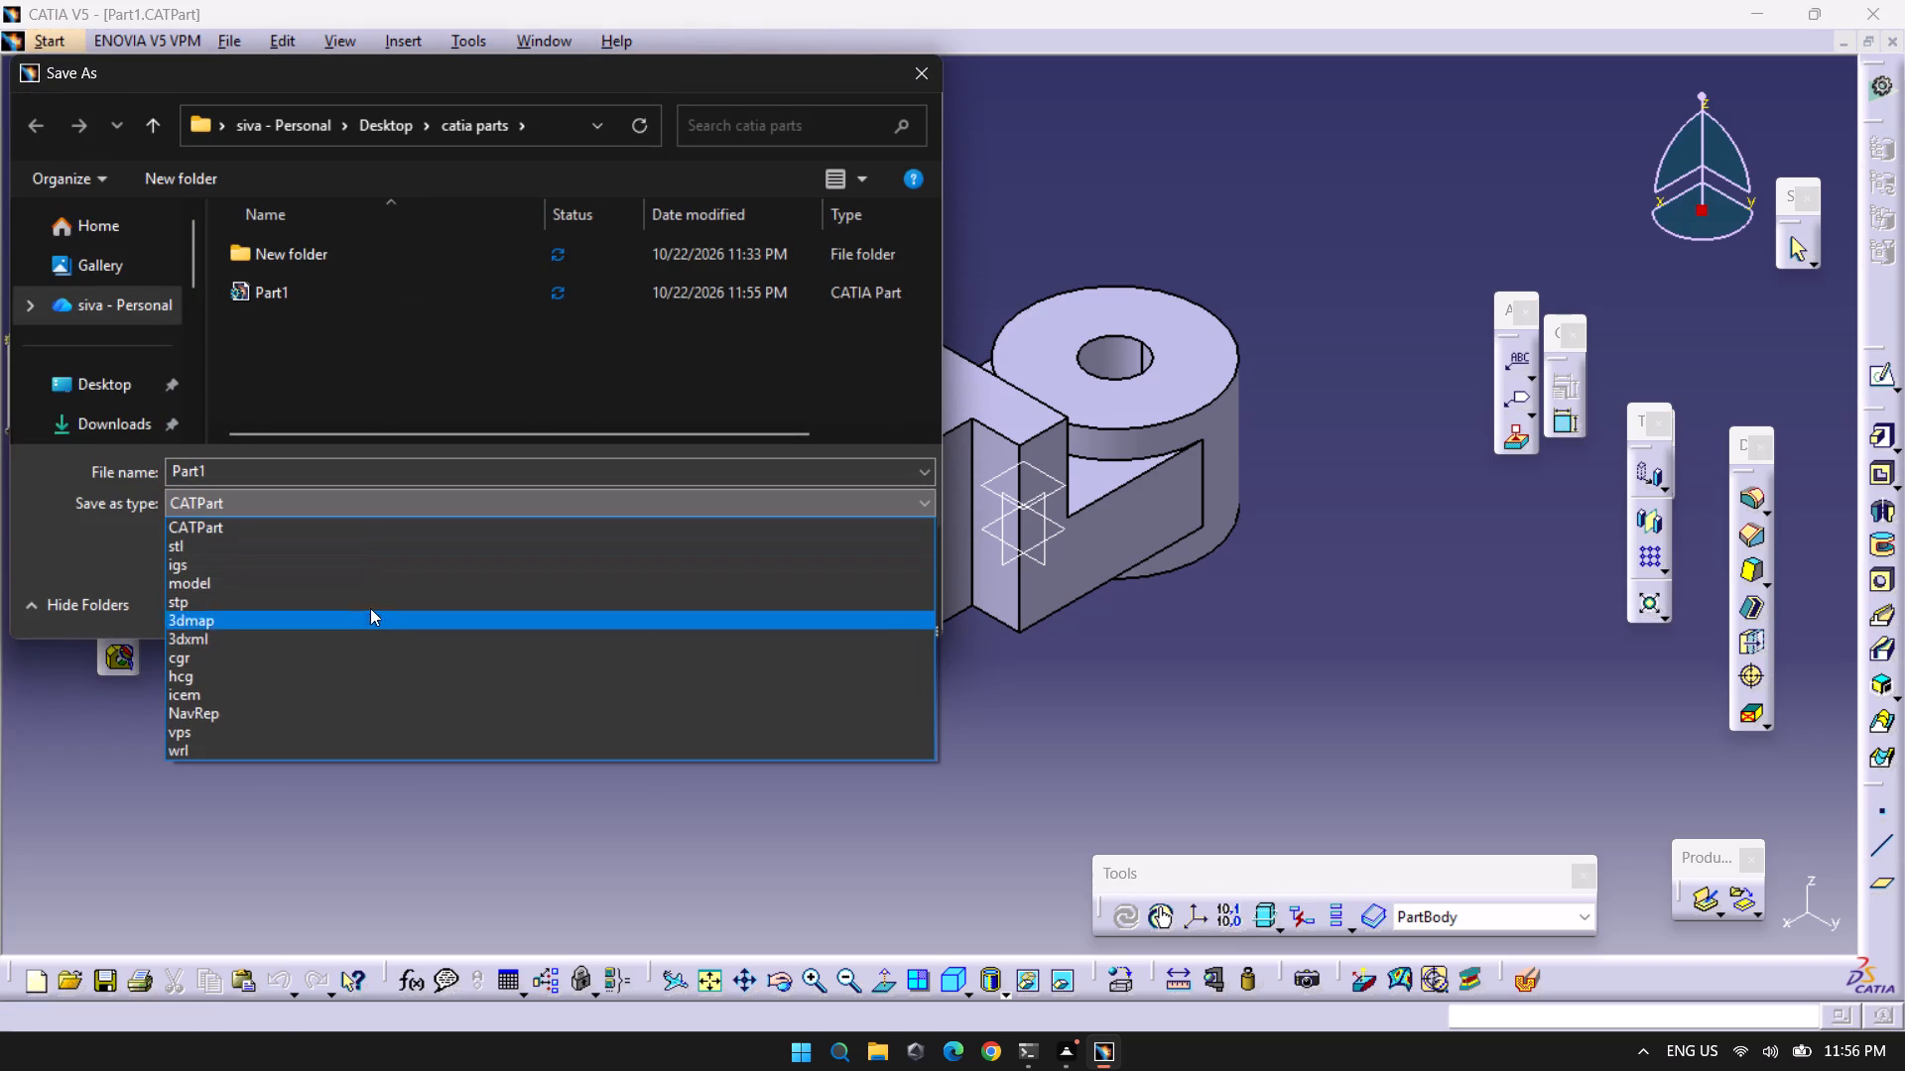
{"action": "left_click", "coordinate": [373, 569]}
{"action": "left_click", "coordinate": [724, 613]}
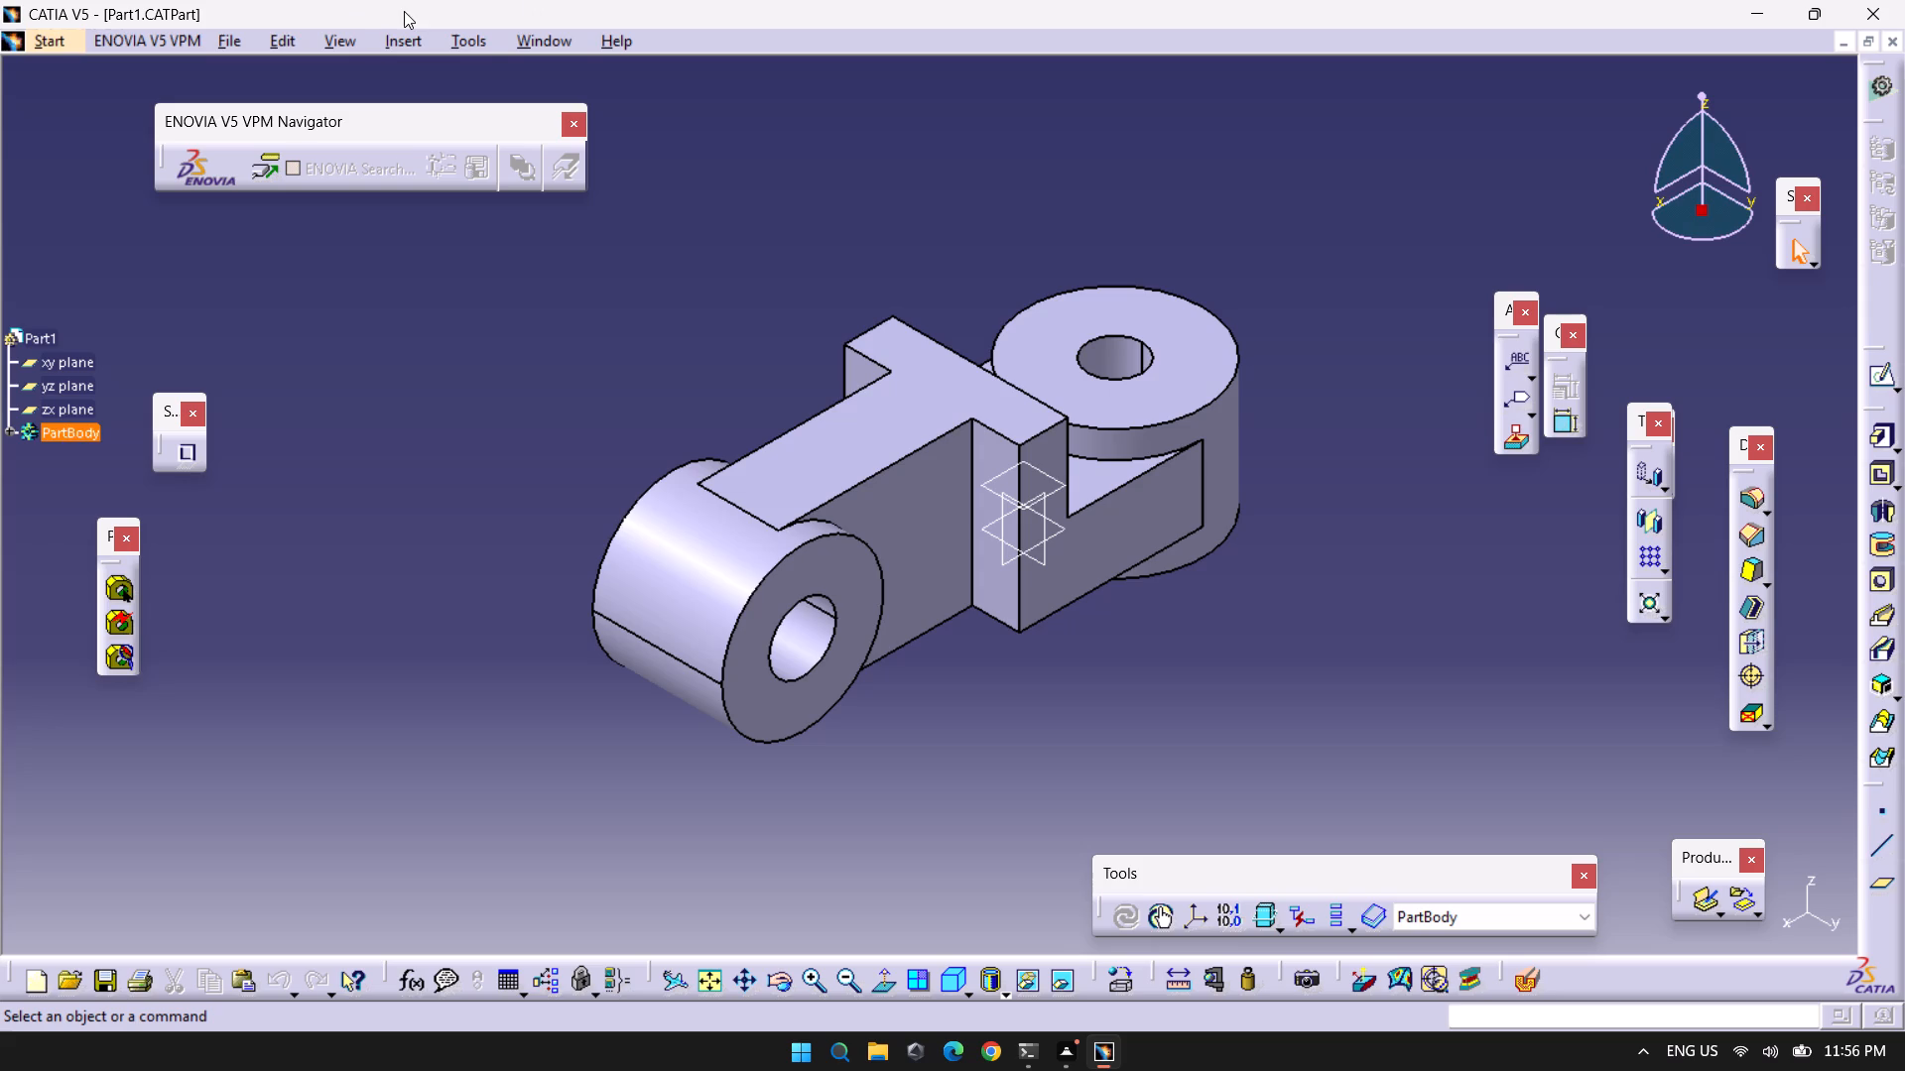
Stop the macro recording.
{"action": "left_click", "coordinate": [480, 44]}
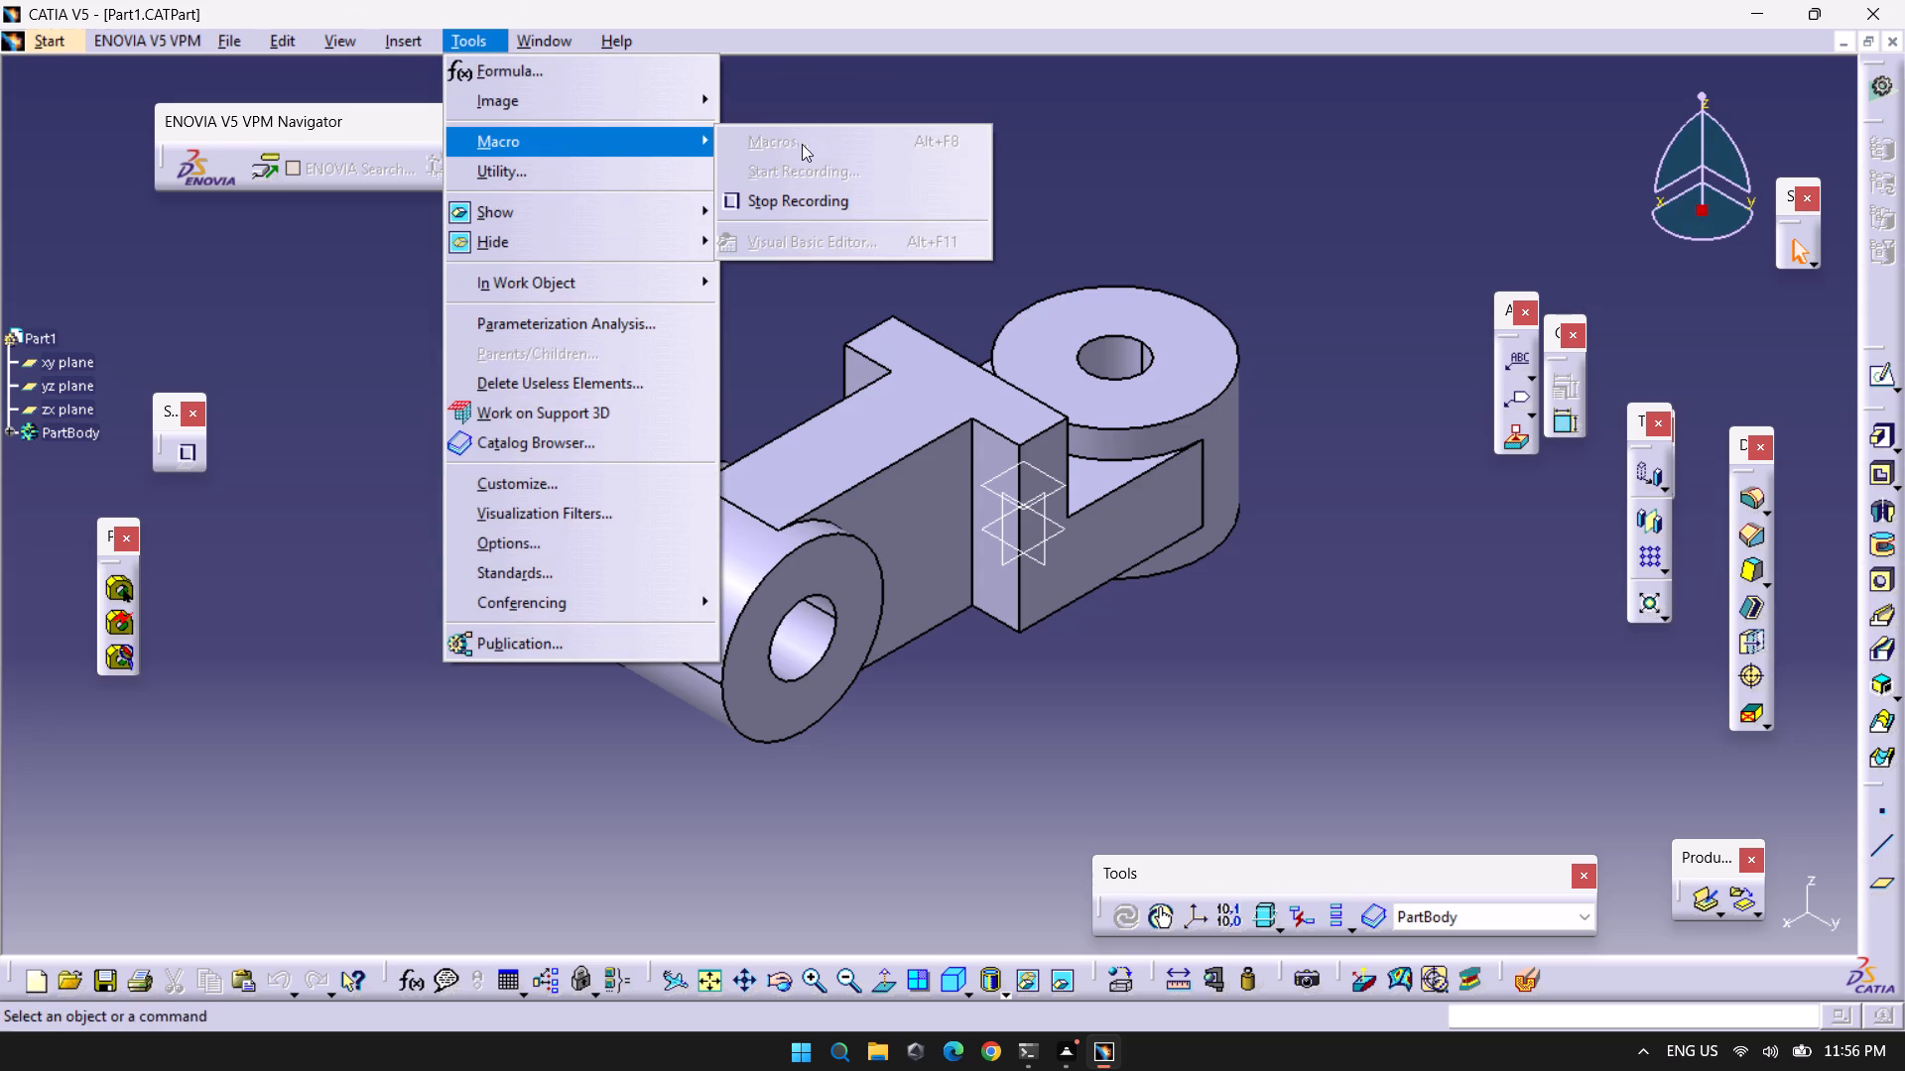
{"action": "left_click", "coordinate": [833, 196]}
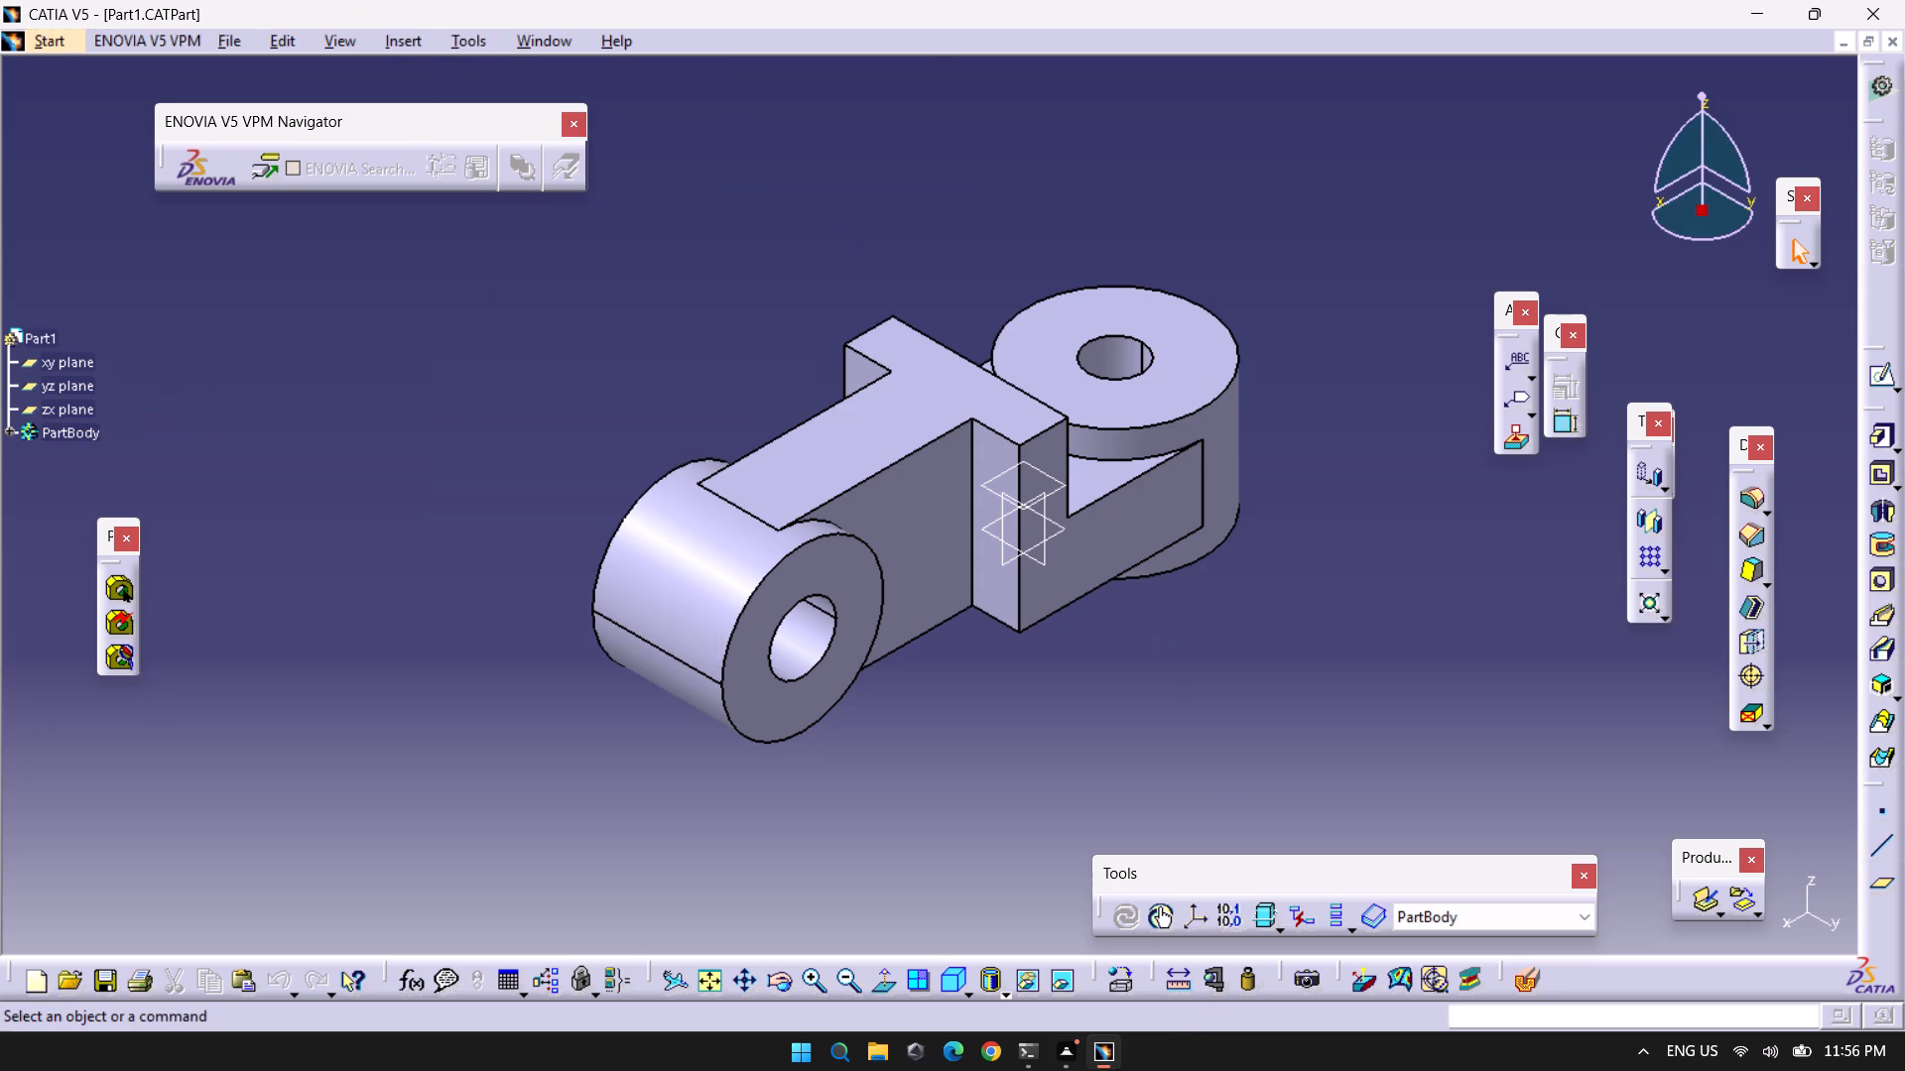